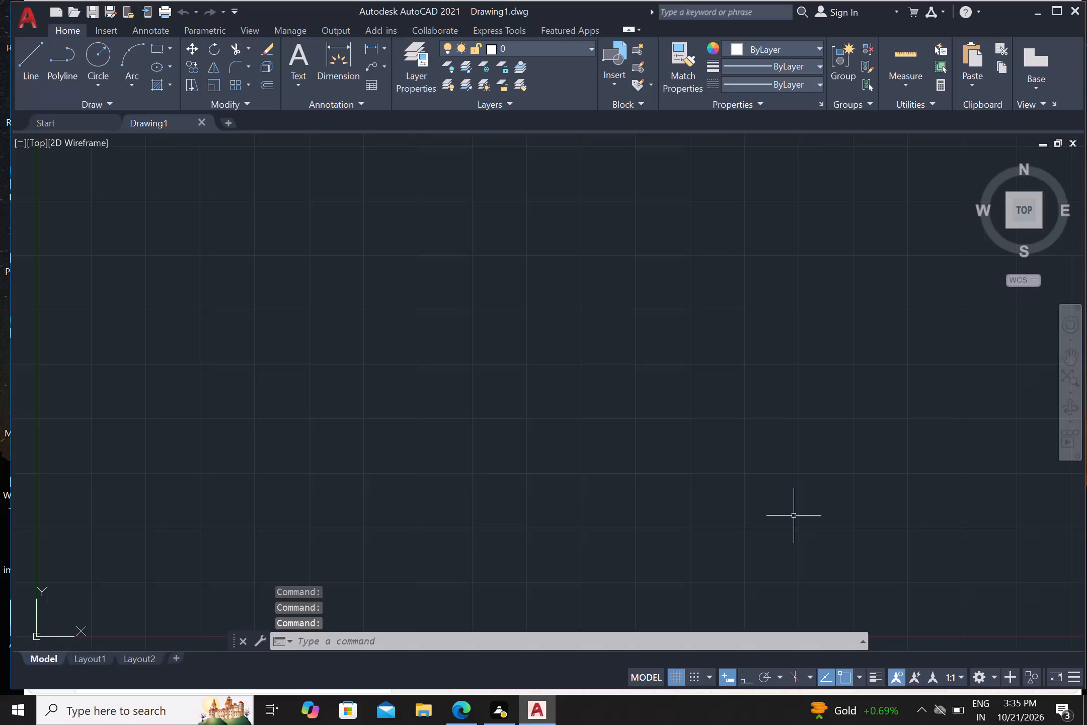
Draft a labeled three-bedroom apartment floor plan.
Turn off the background grid display in the drawing area.
middle_click_drag(413, 362, 426, 381)
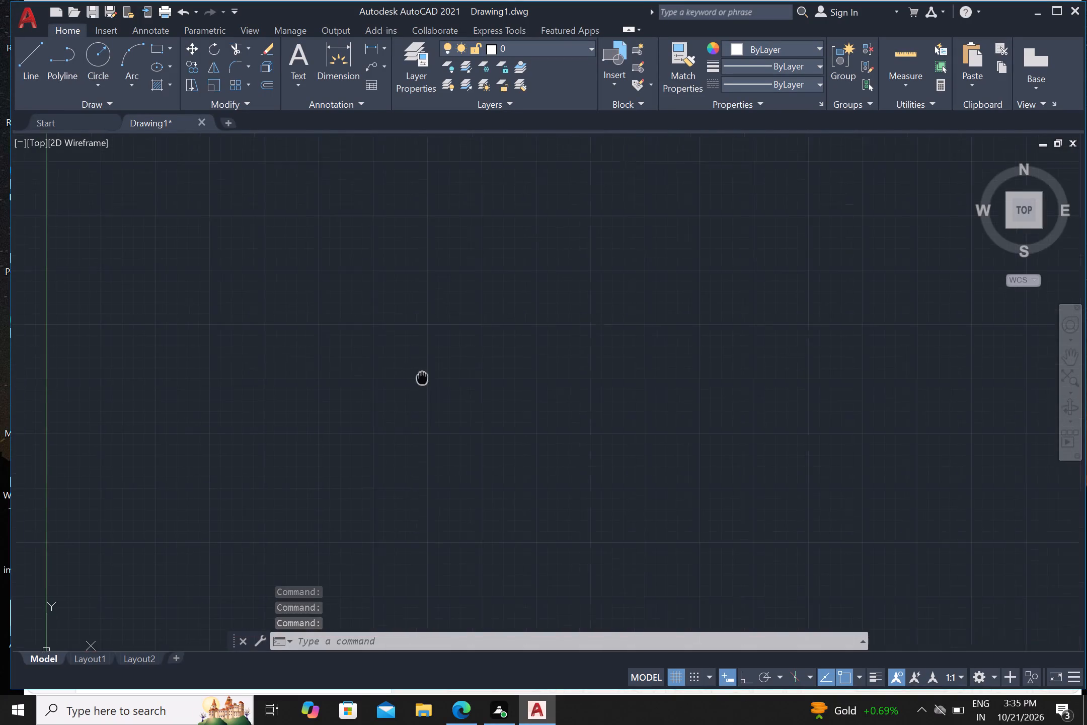
middle_click_drag(426, 381, 494, 377)
scroll(461, 381, "down", 1)
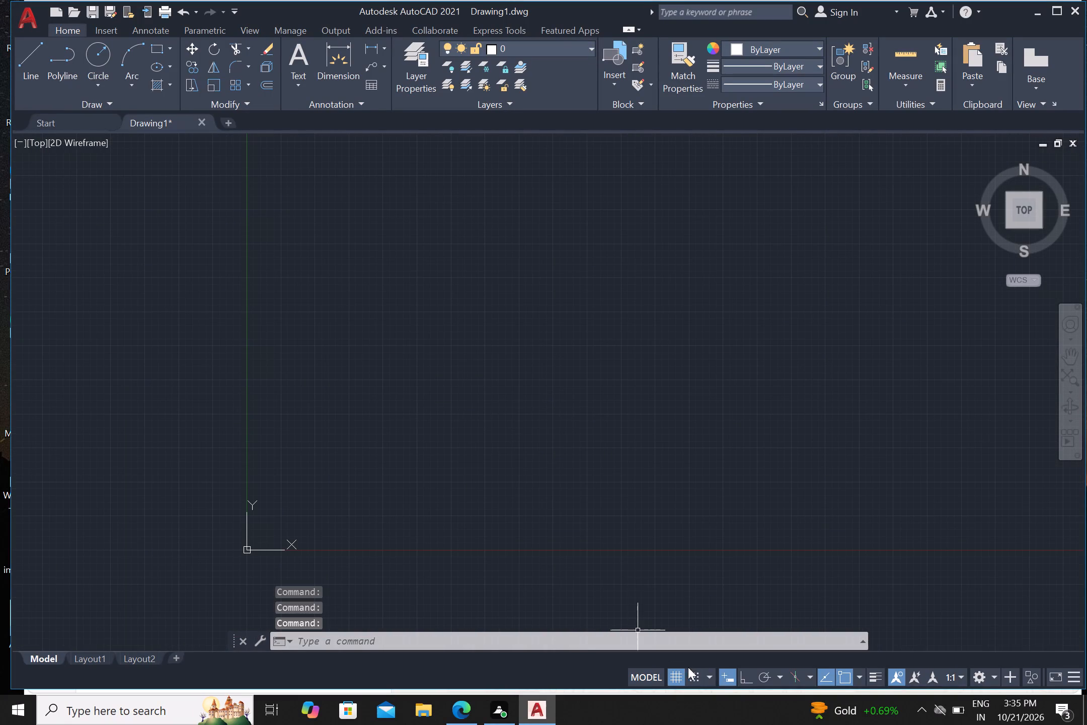
left_click(678, 675)
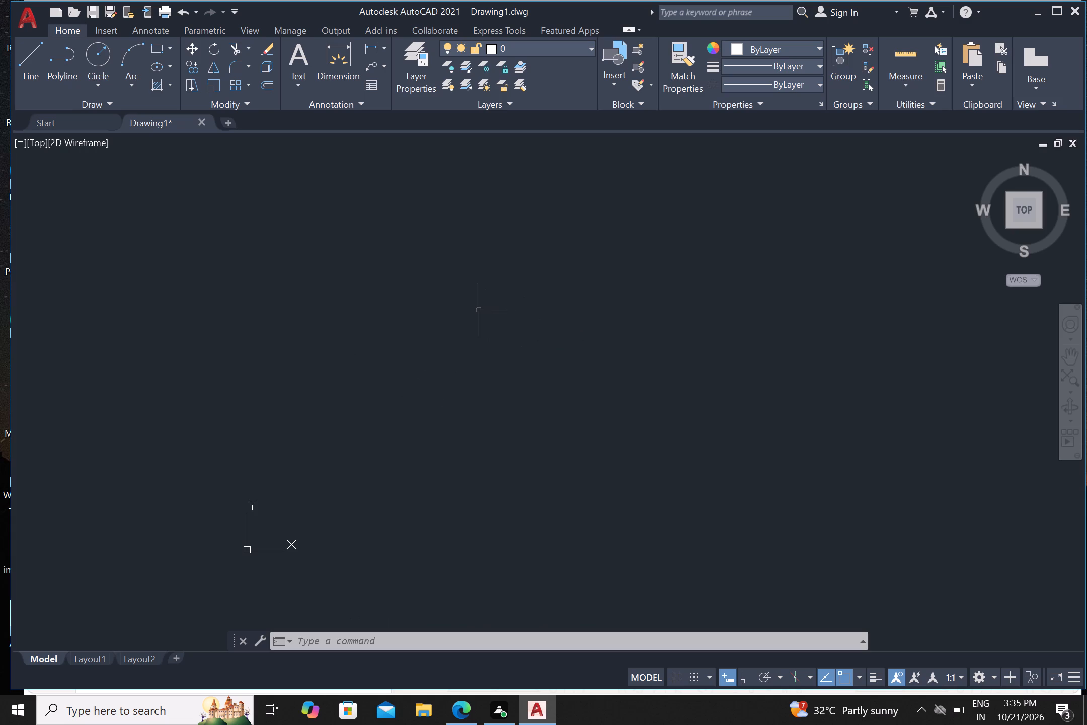
Set the drawing's length units to Architectural with a precision of 0'-0 1/2".
type("un")
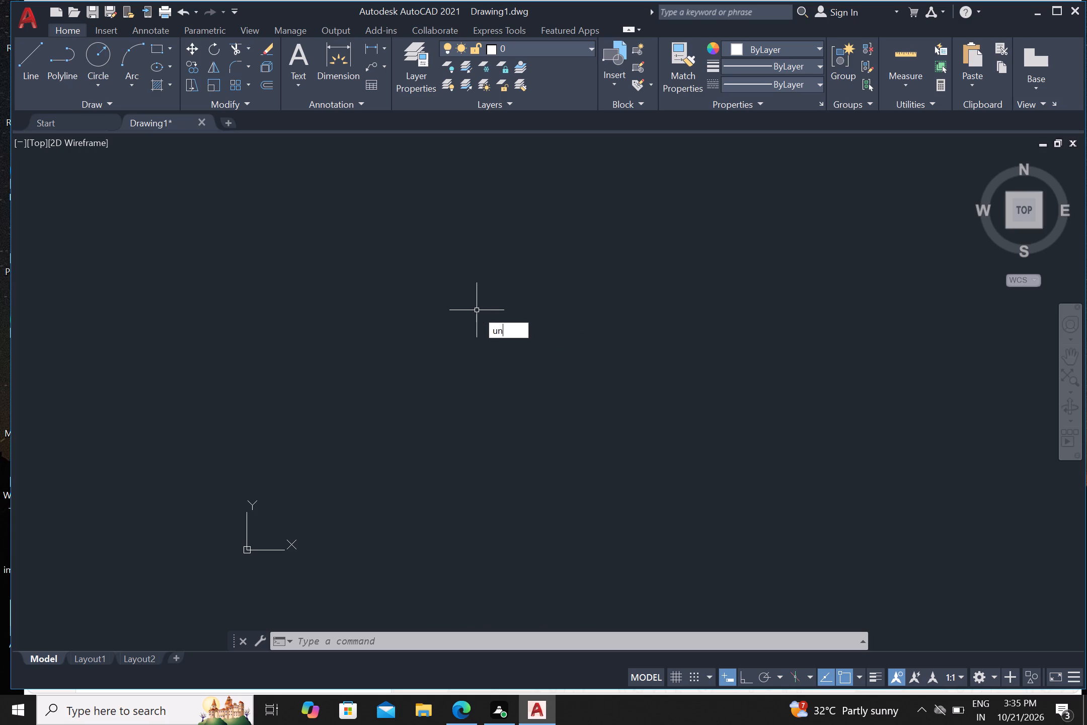
key("Return")
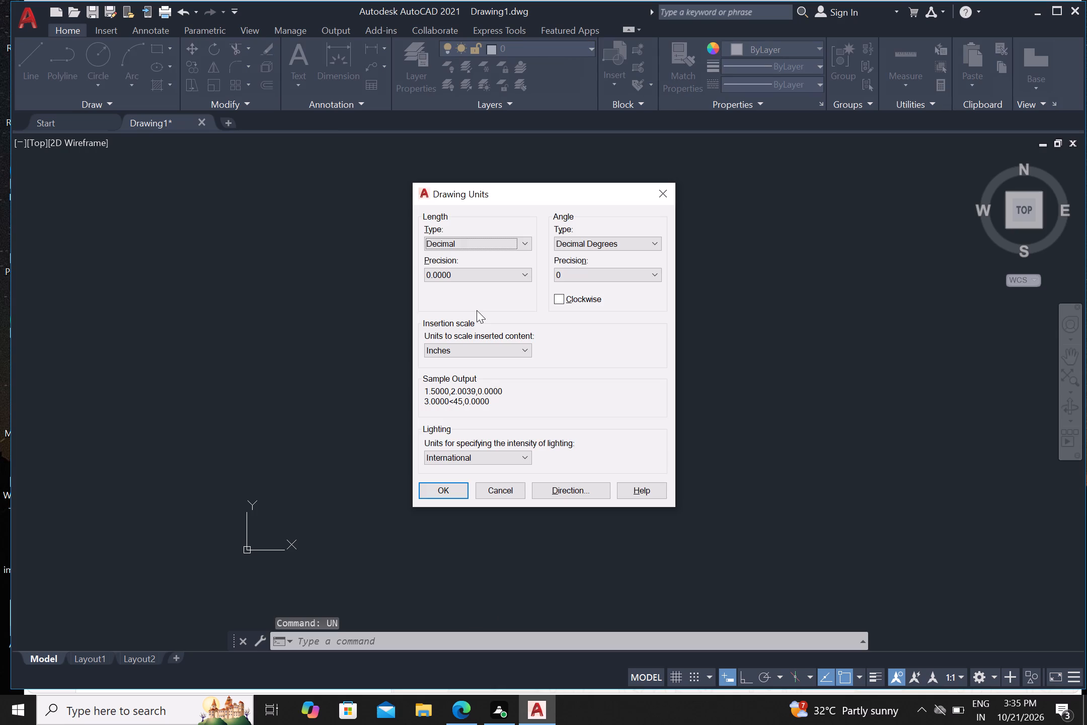
left_click(526, 243)
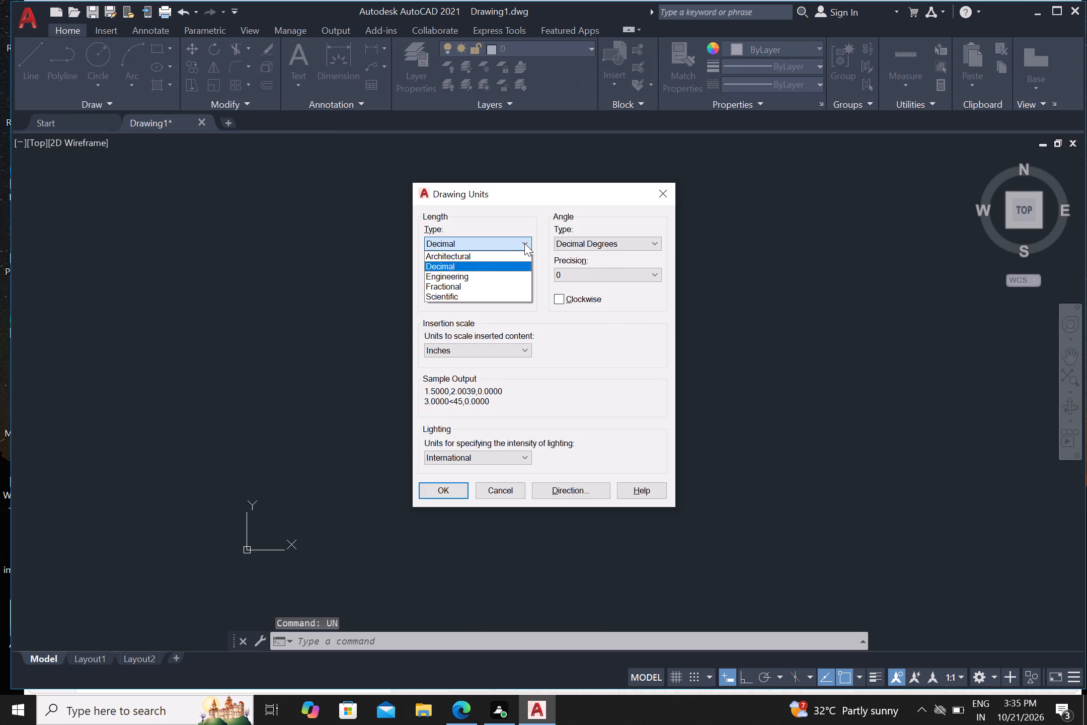
left_click(511, 252)
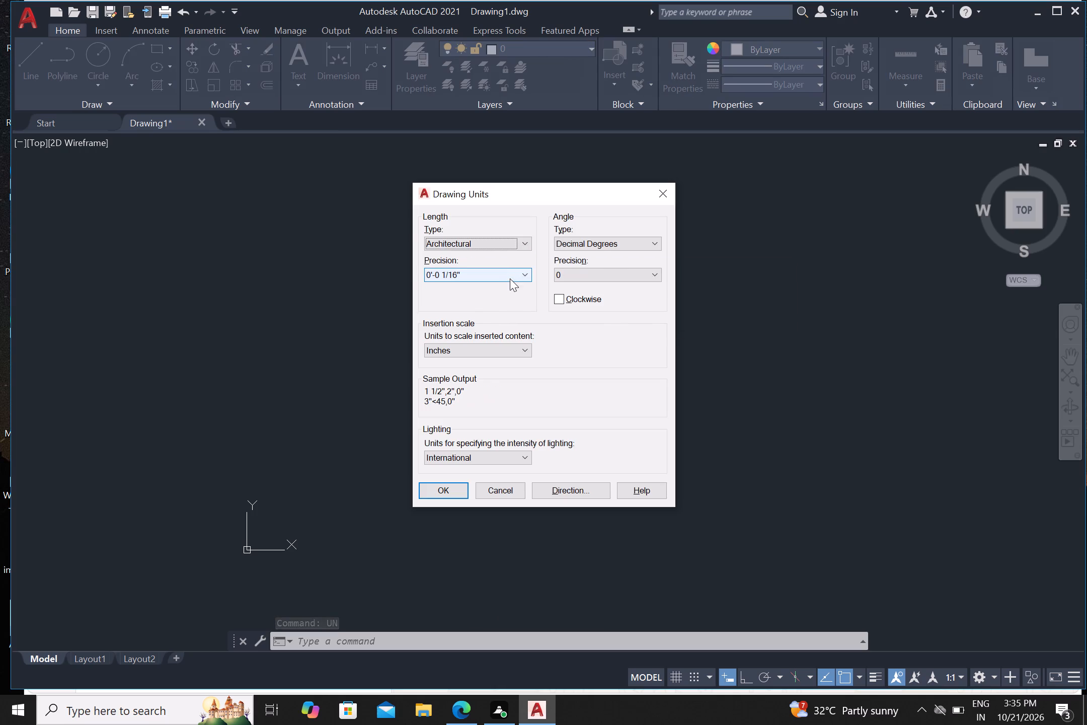
left_click(520, 276)
left_click(499, 302)
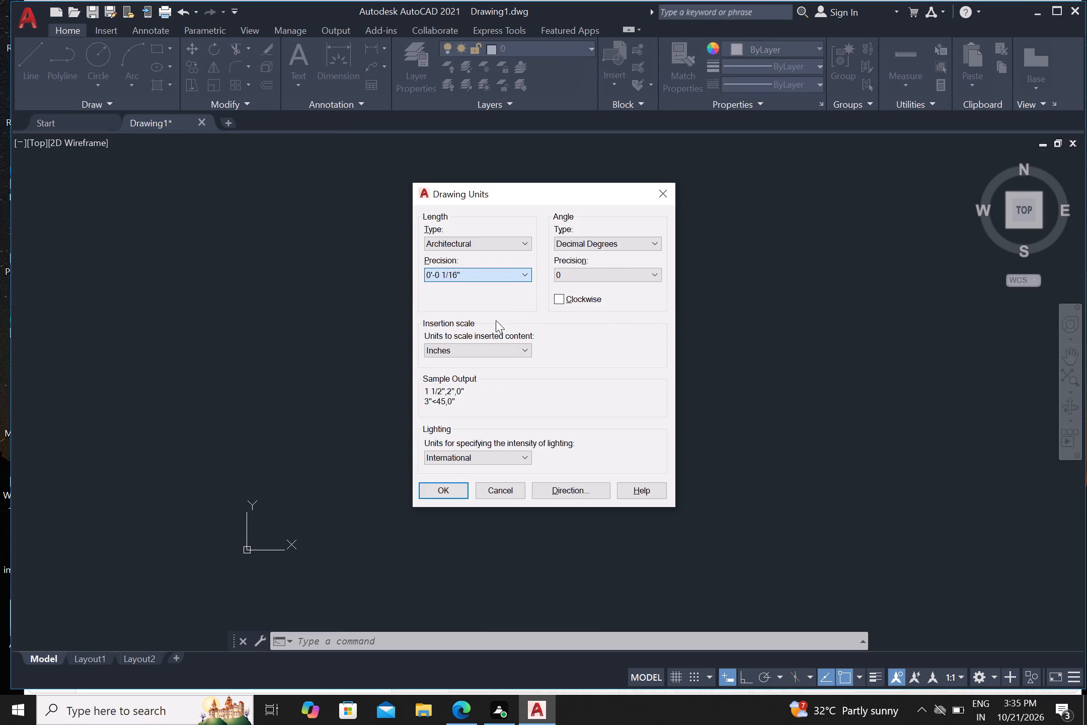
left_click(456, 494)
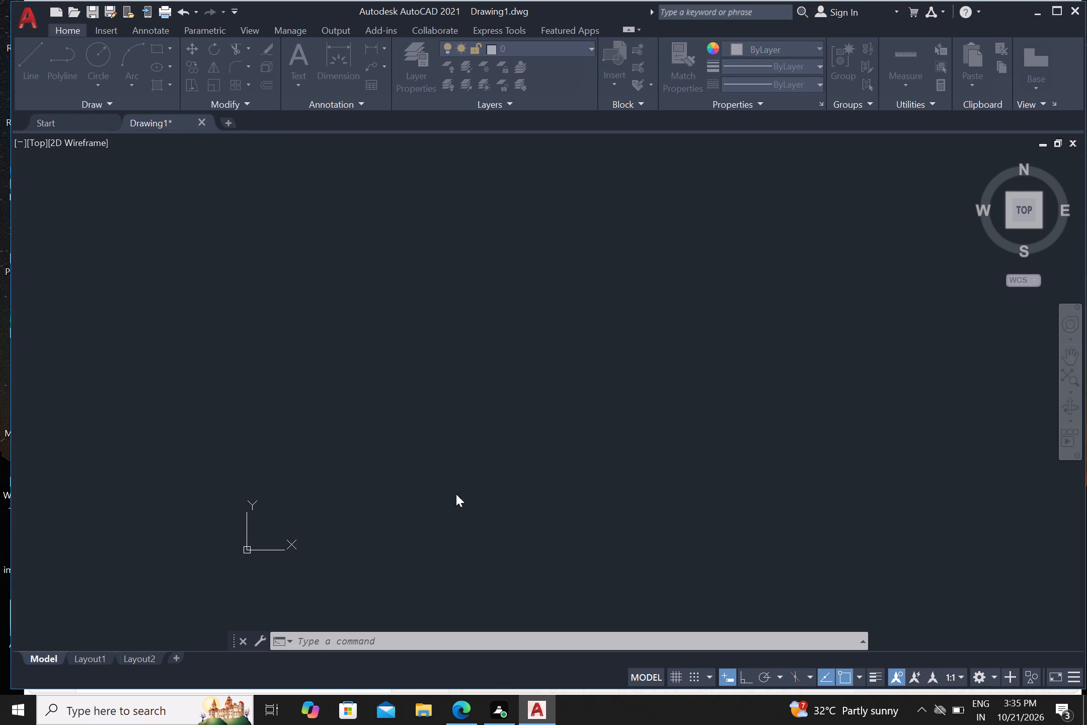
Set the Standard dimension style's primary units to Architectural with a precision of 0'-0 1/2".
key("d")
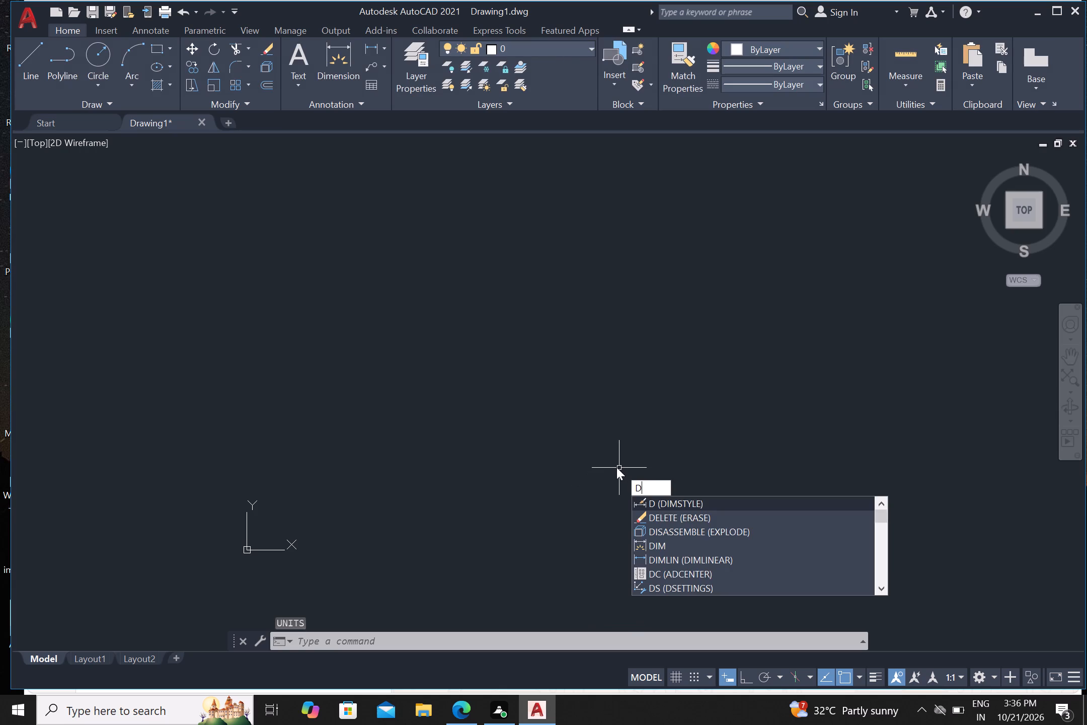
key("Return")
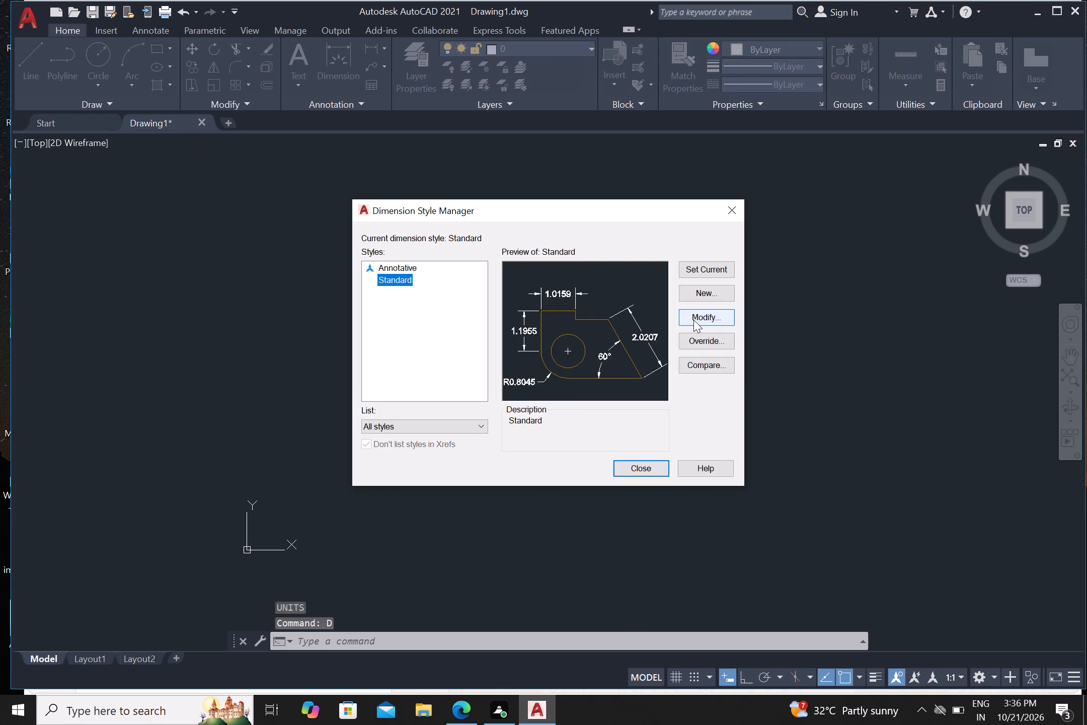
left_click(693, 320)
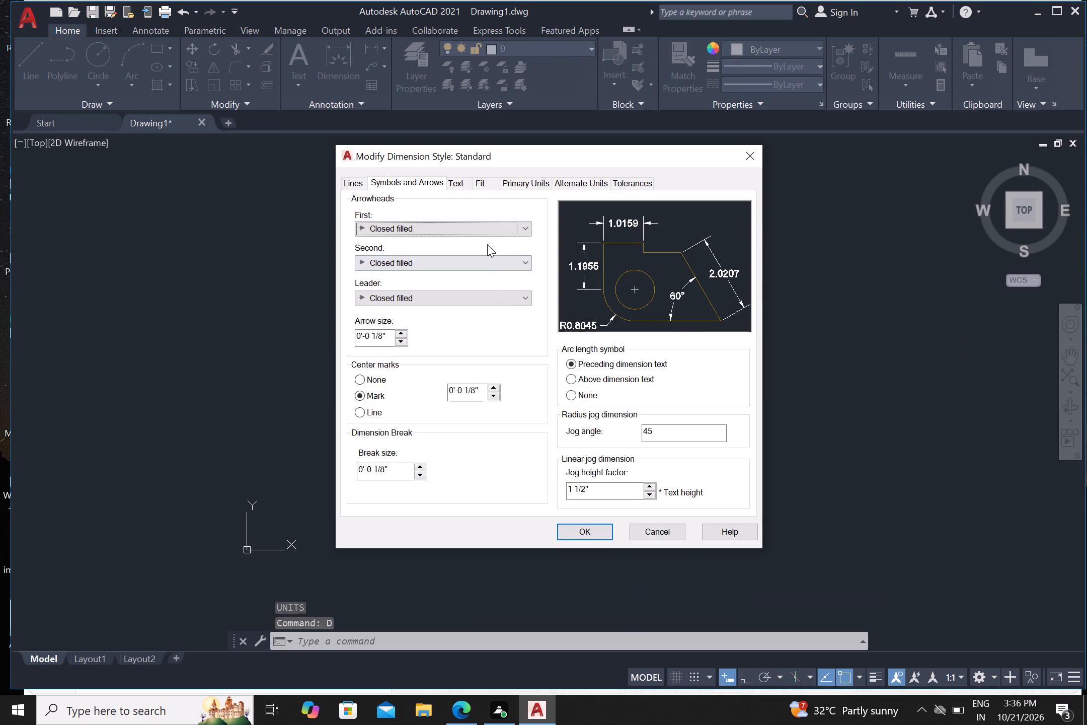
left_click(539, 183)
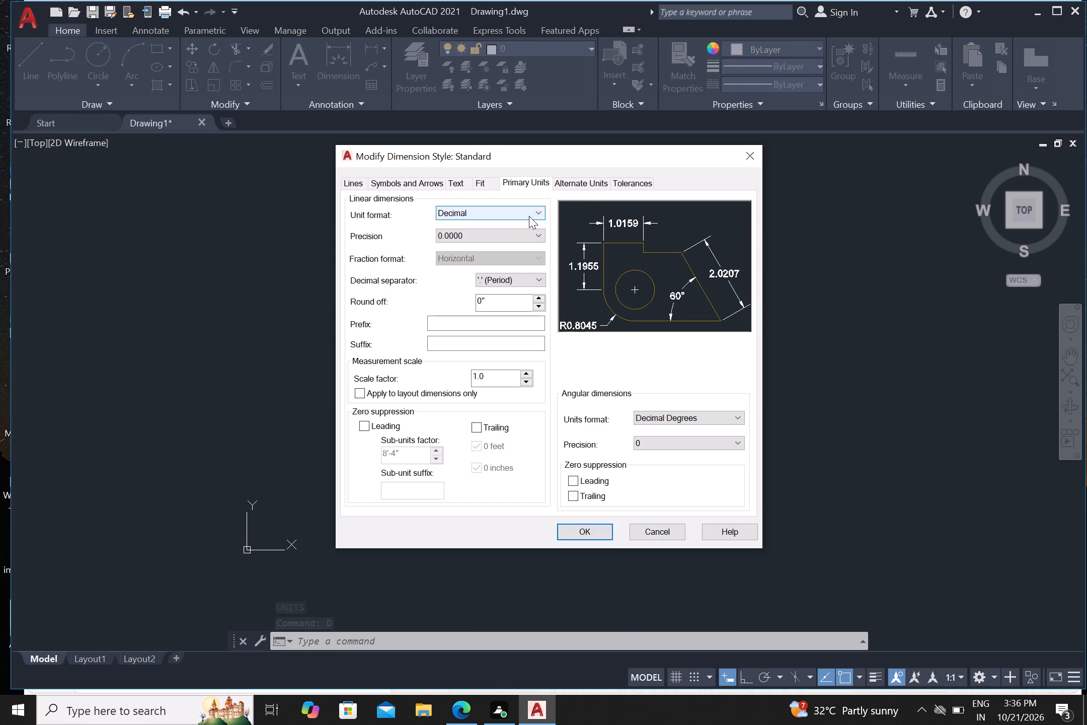
left_click(529, 211)
left_click(519, 256)
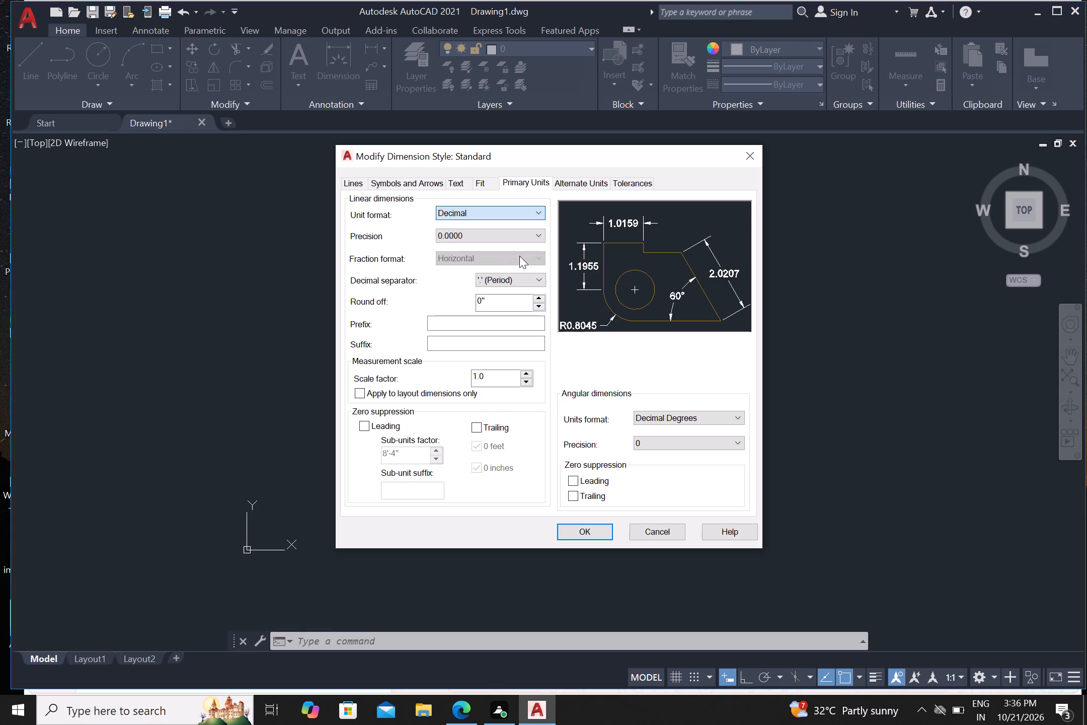
left_click(503, 235)
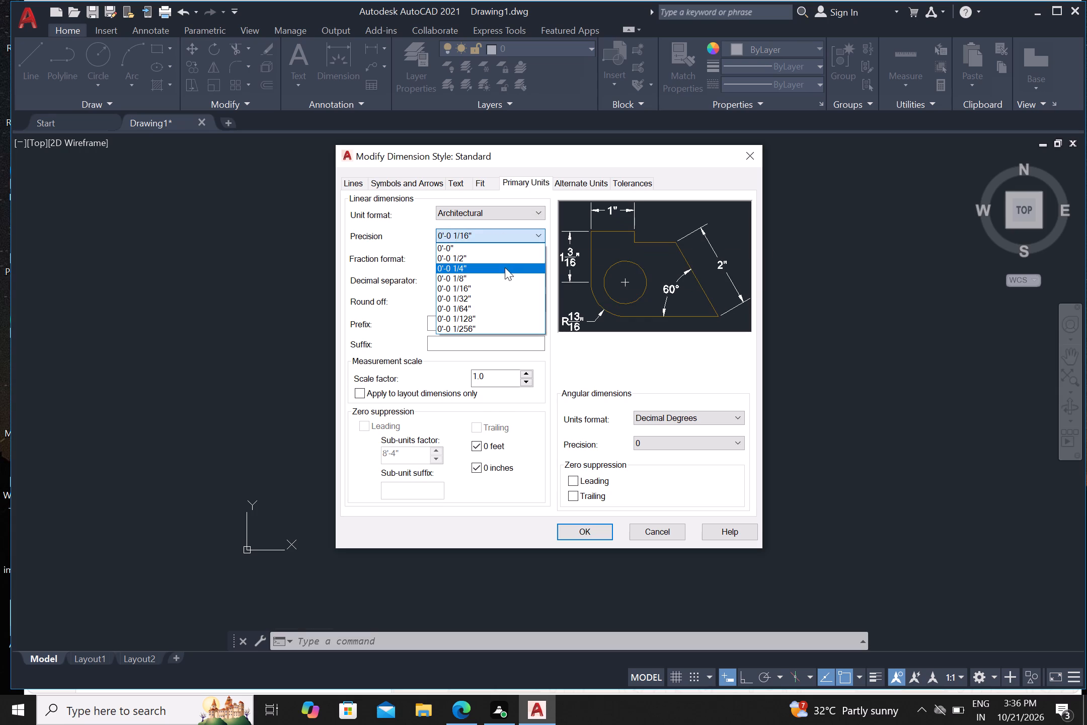
left_click(506, 256)
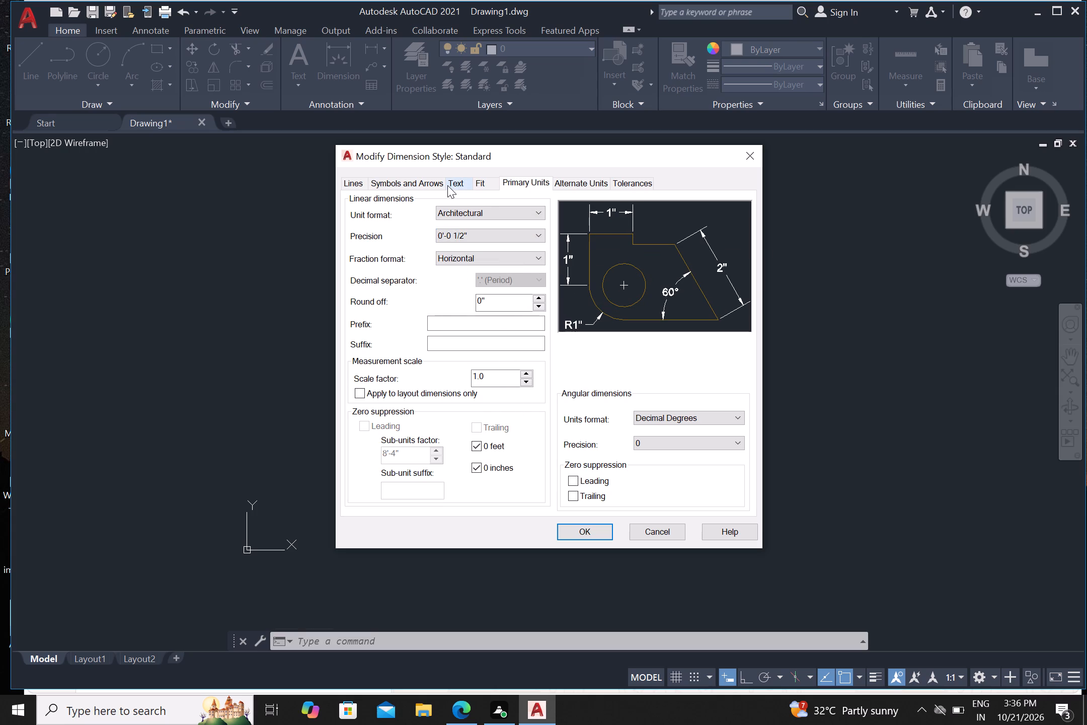
Set the Standard dimension style's text height to 9".
right_click(459, 186)
left_click(459, 186)
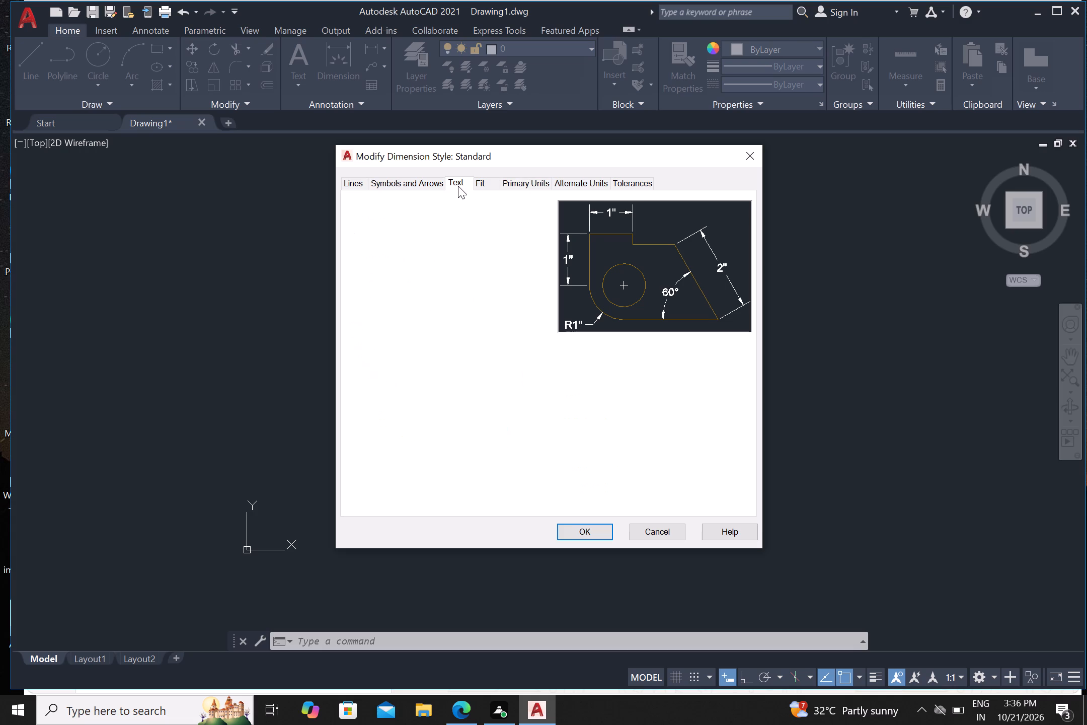
left_click(460, 182)
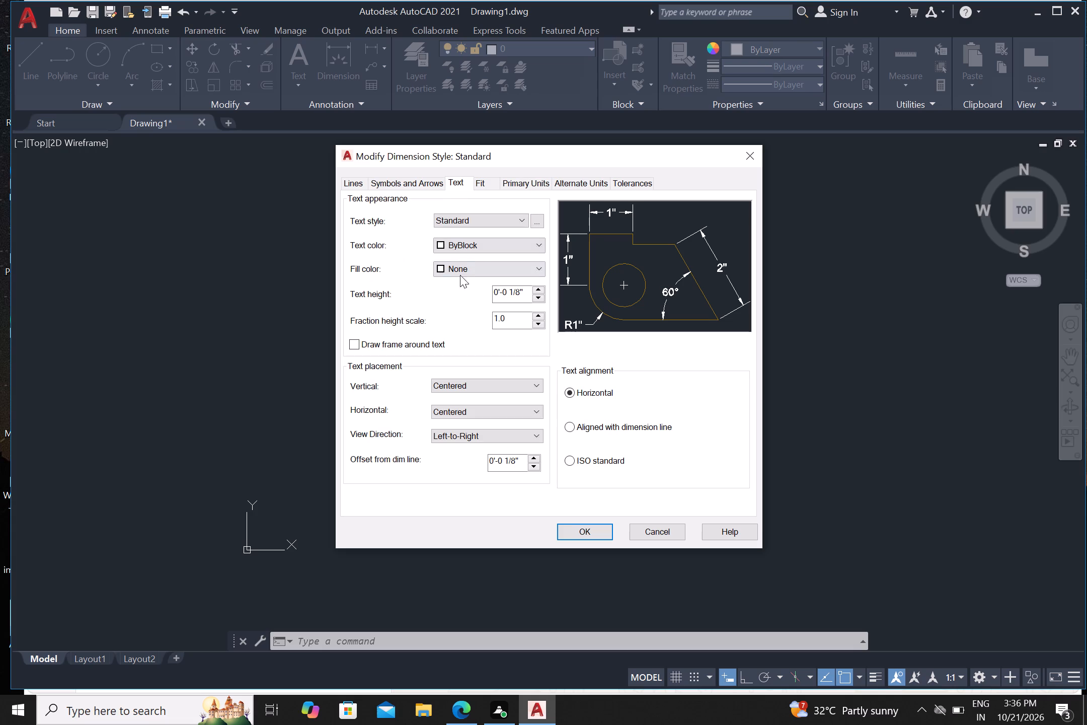
left_click(518, 294)
key("BackSpace")
key("BackSpace")
key("BackSpace")
key("BackSpace")
key("BackSpace")
key("BackSpace")
key("BackSpace")
key("BackSpace")
key("BackSpace")
key("BackSpace")
key("BackSpace")
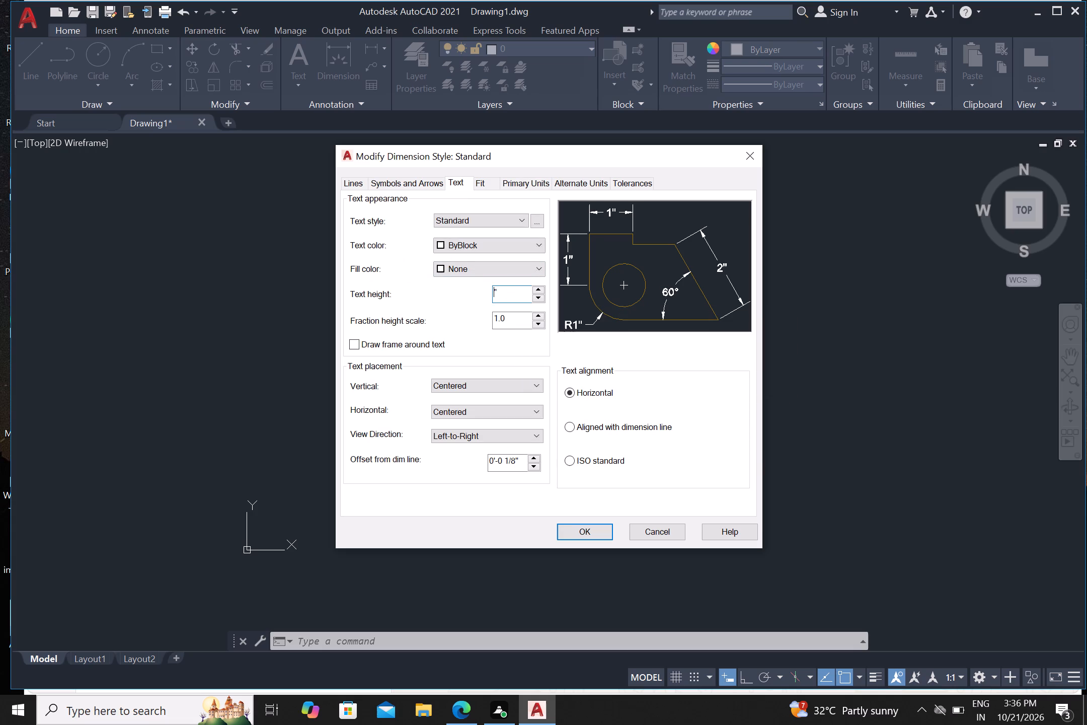
key("9")
Use Architectural tick arrowheads with an arrow size of 4.5" in the Standard dimension style and apply the modifications.
left_click(421, 180)
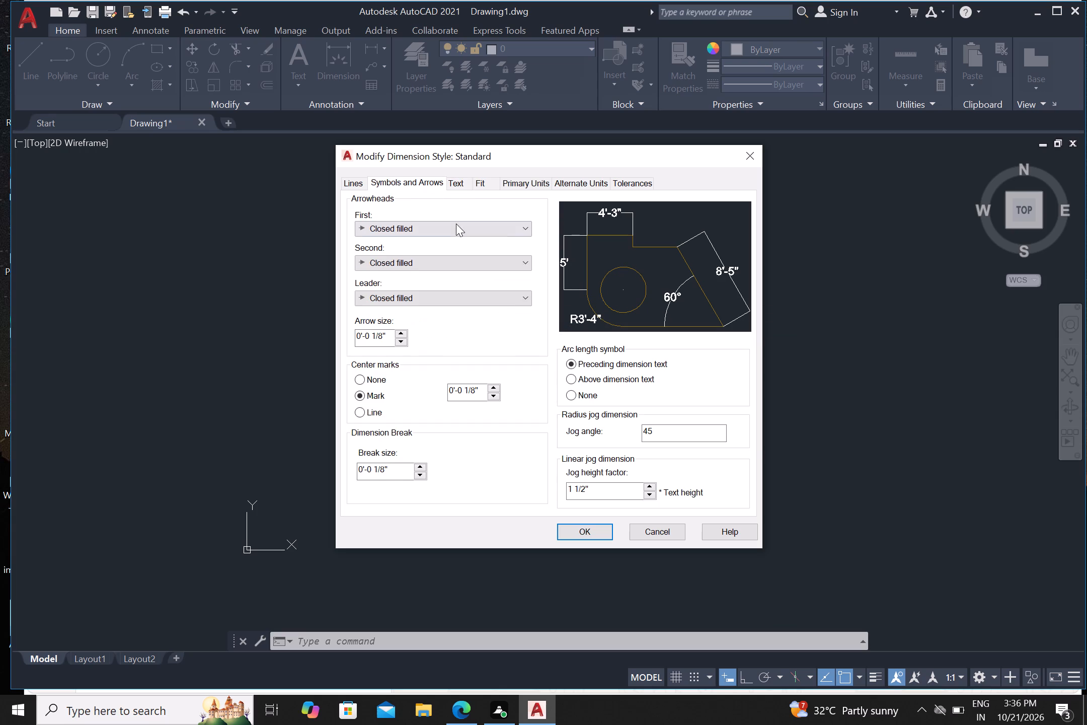
left_click(456, 225)
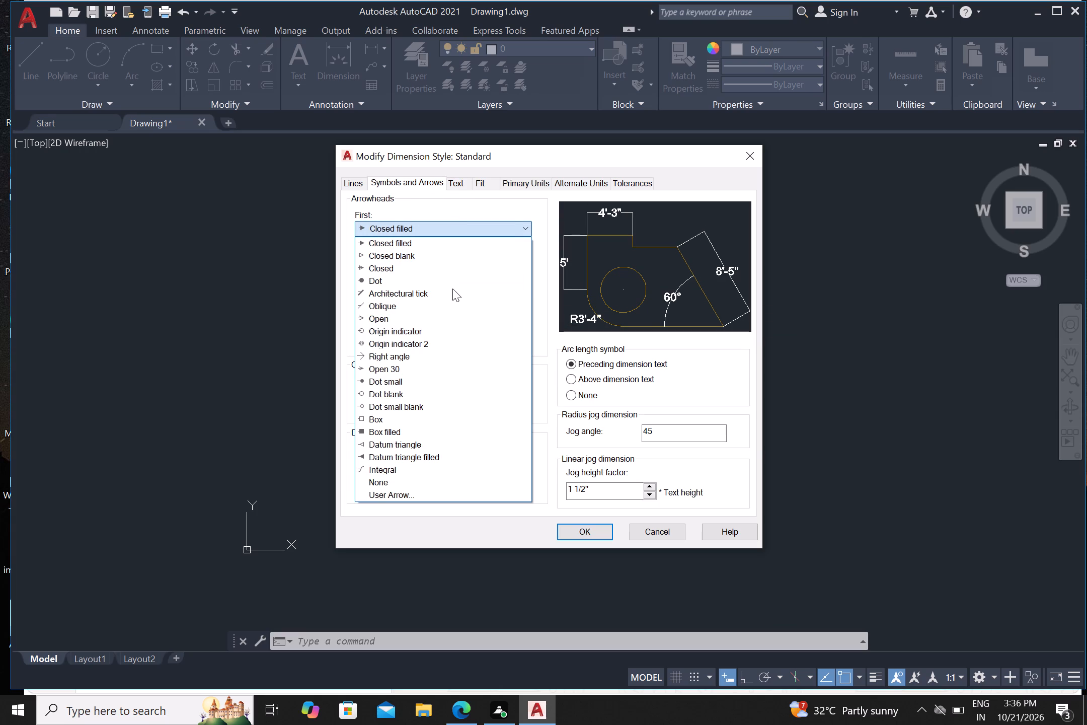
left_click(453, 290)
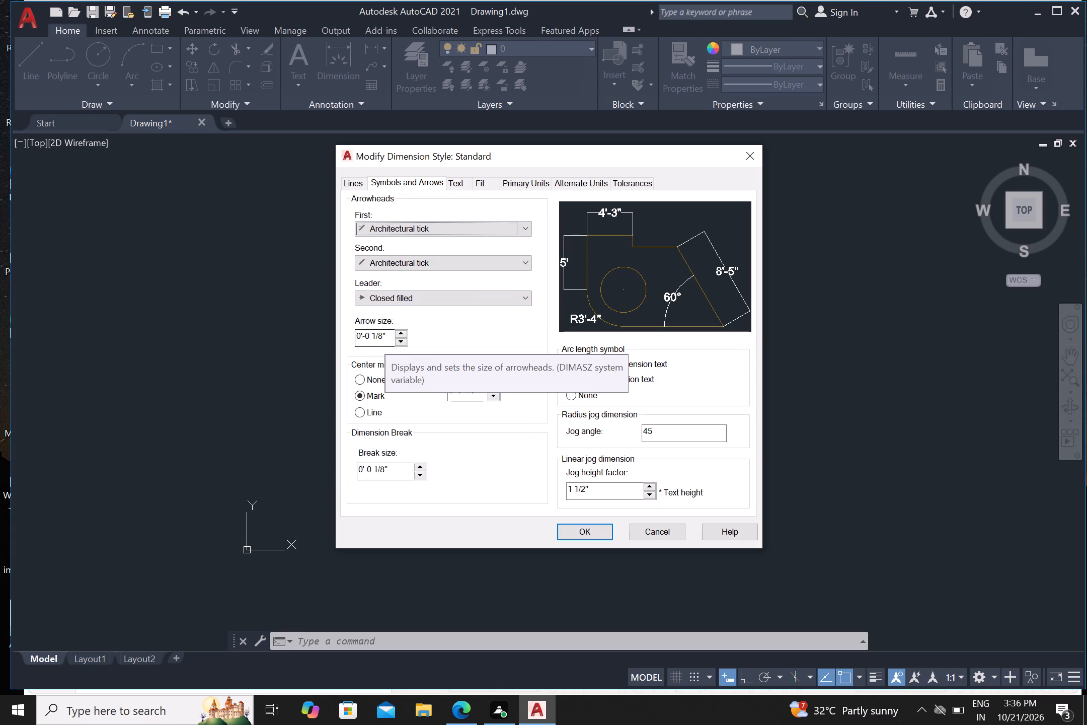
left_click(382, 337)
key("BackSpace")
key("BackSpace")
key("BackSpace")
key("BackSpace")
key("BackSpace")
key("BackSpace")
key("BackSpace")
key("BackSpace")
key("BackSpace")
key("BackSpace")
key("BackSpace")
key("BackSpace")
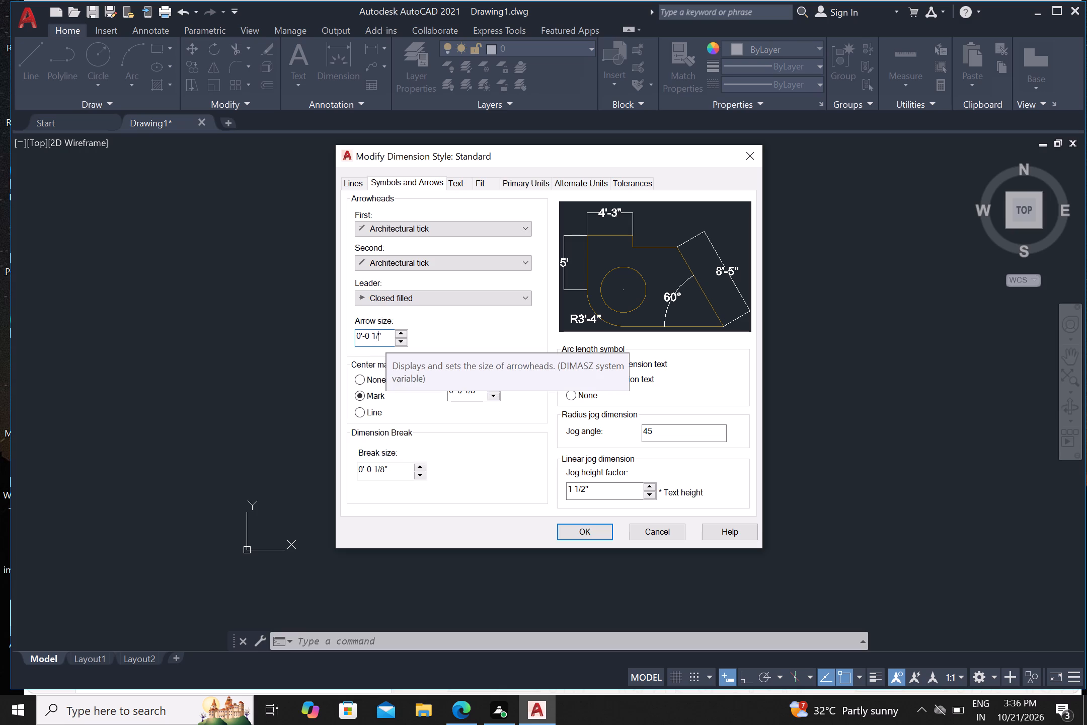
type("4.5")
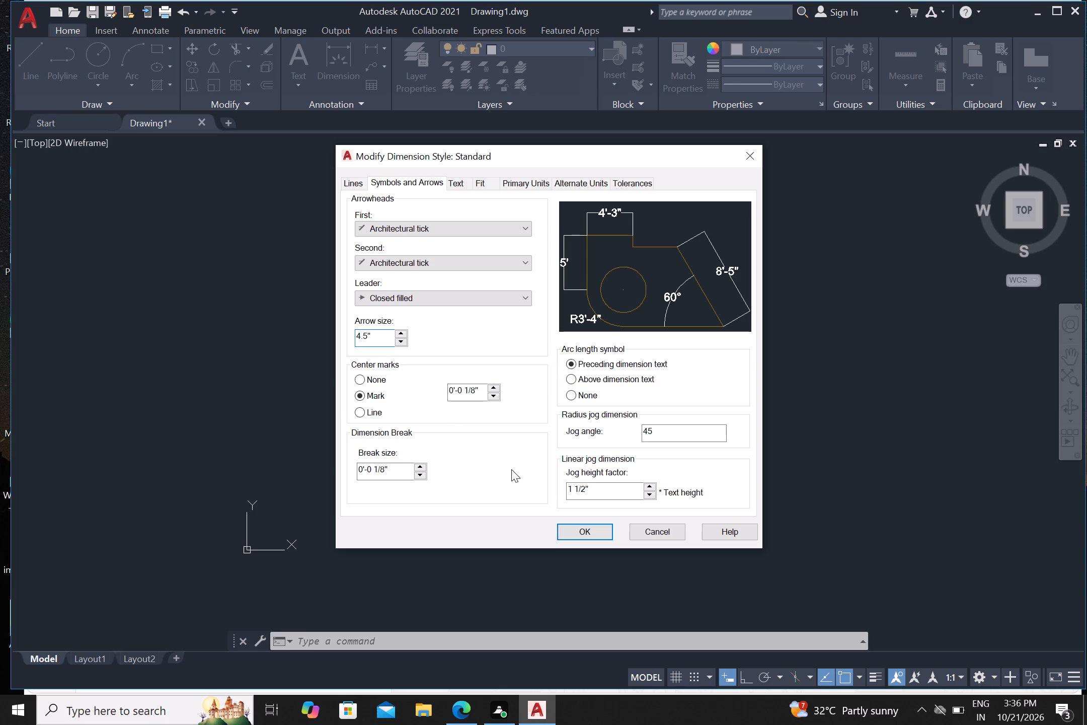
key("Return")
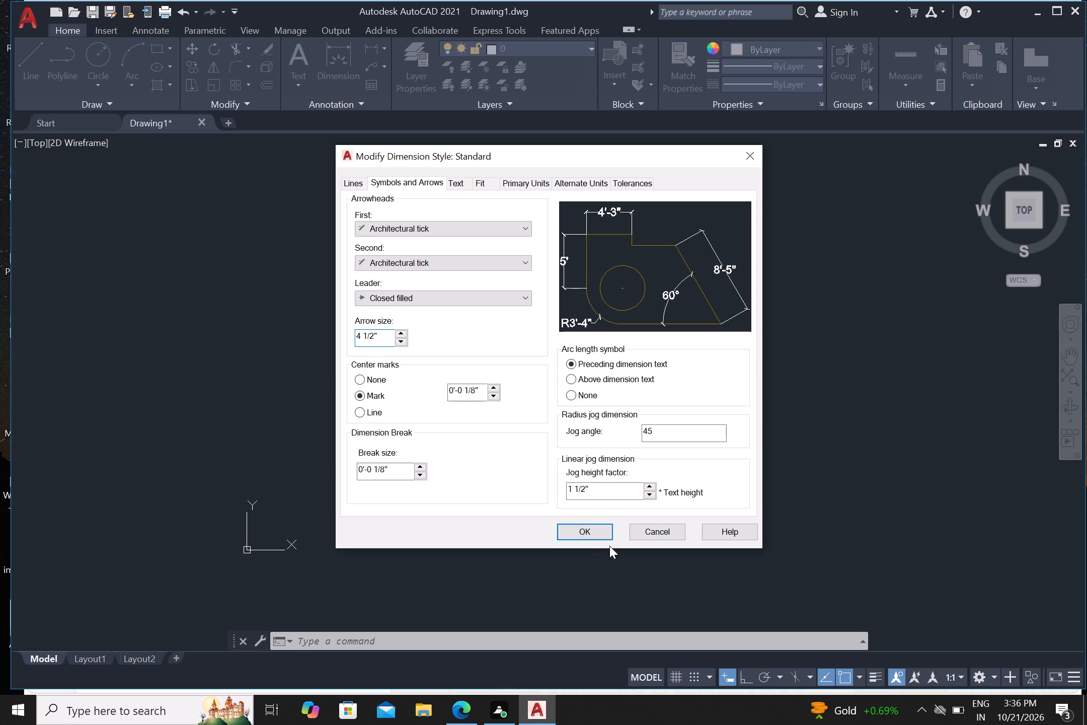
left_click(590, 535)
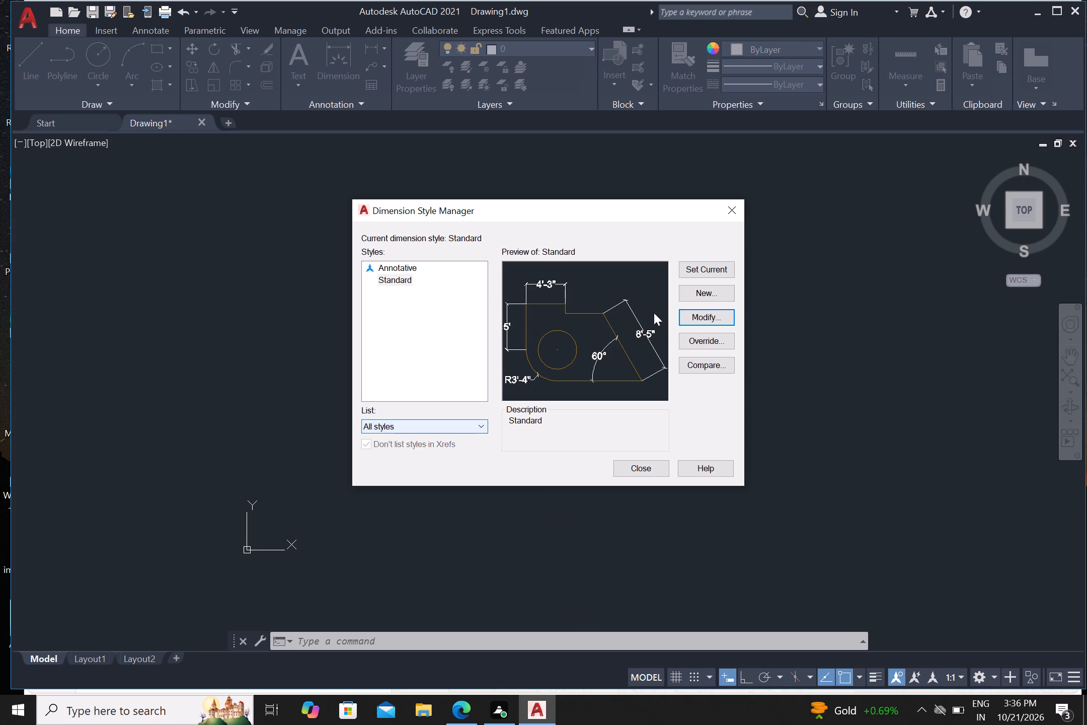
Make Standard the current dimension style and close the Dimension Style Manager.
left_click(711, 273)
left_click(642, 472)
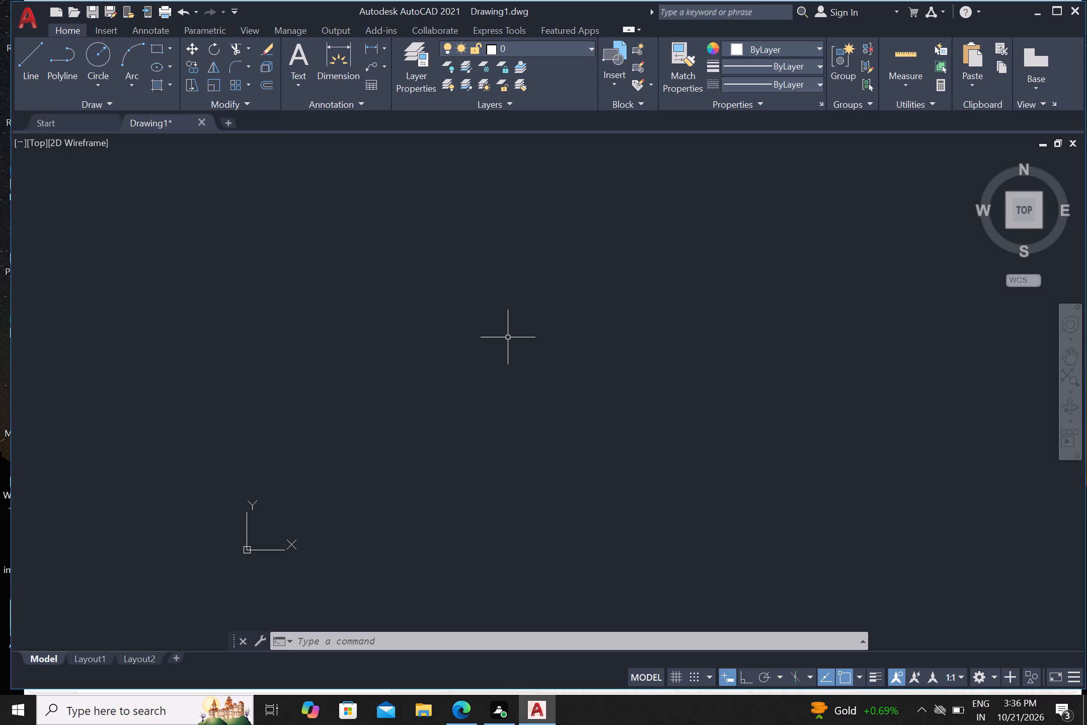
Set the model space limits from 0,0 to 50',50'.
type("limi")
type("ts")
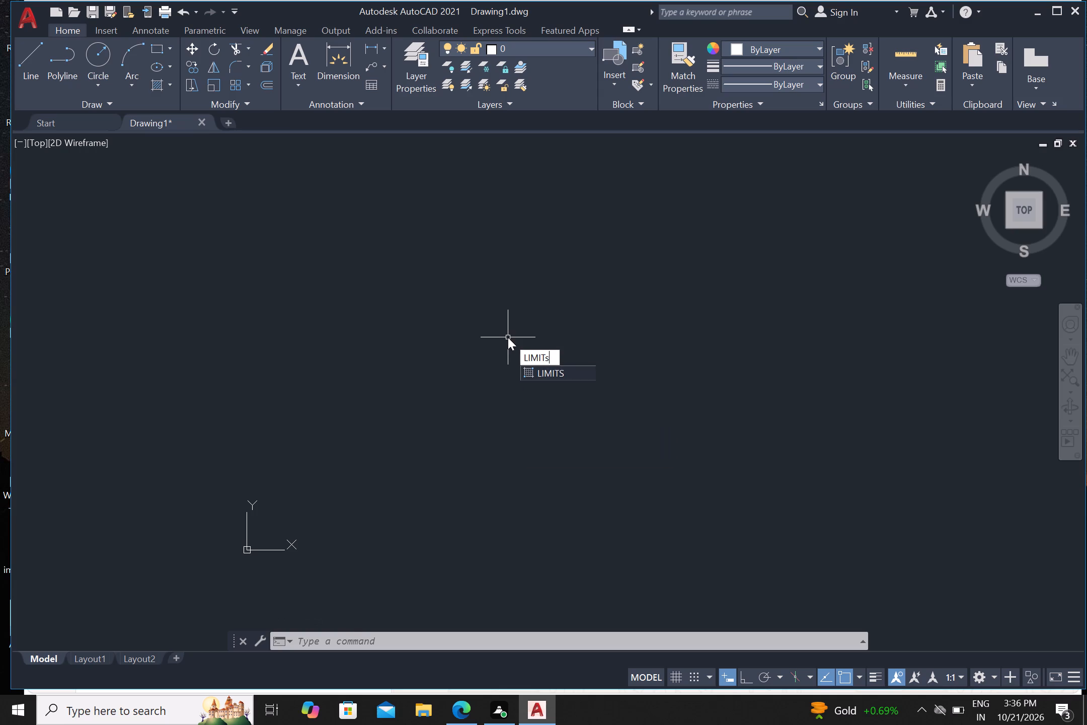
key("Return")
key("0")
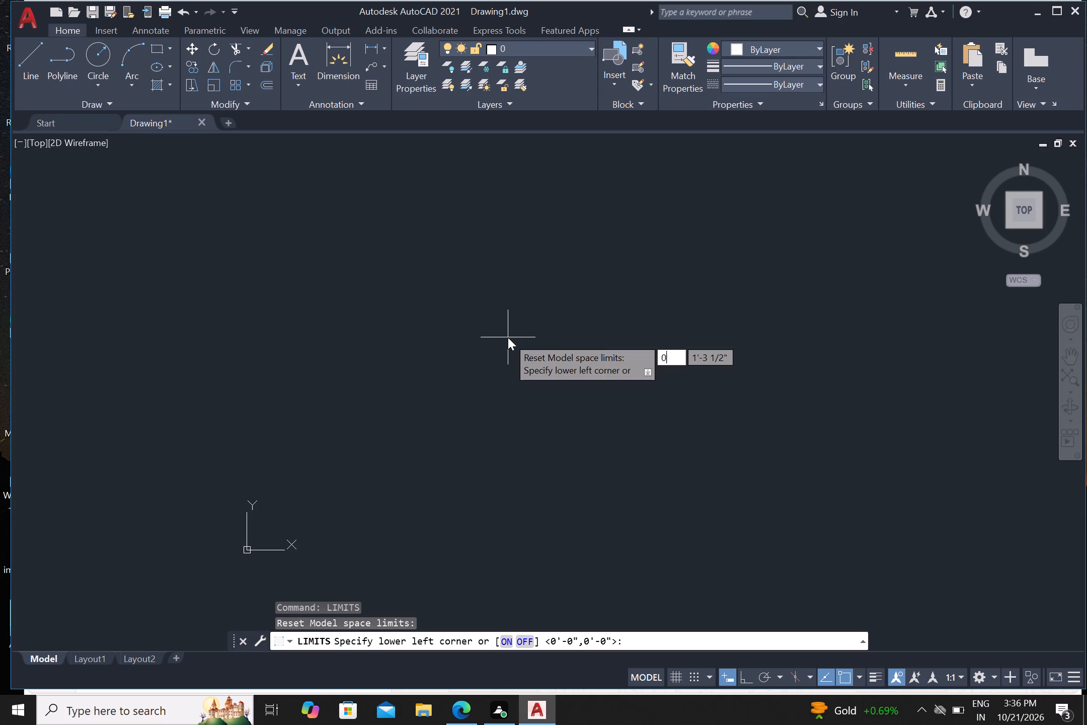
type(",0")
key("Return")
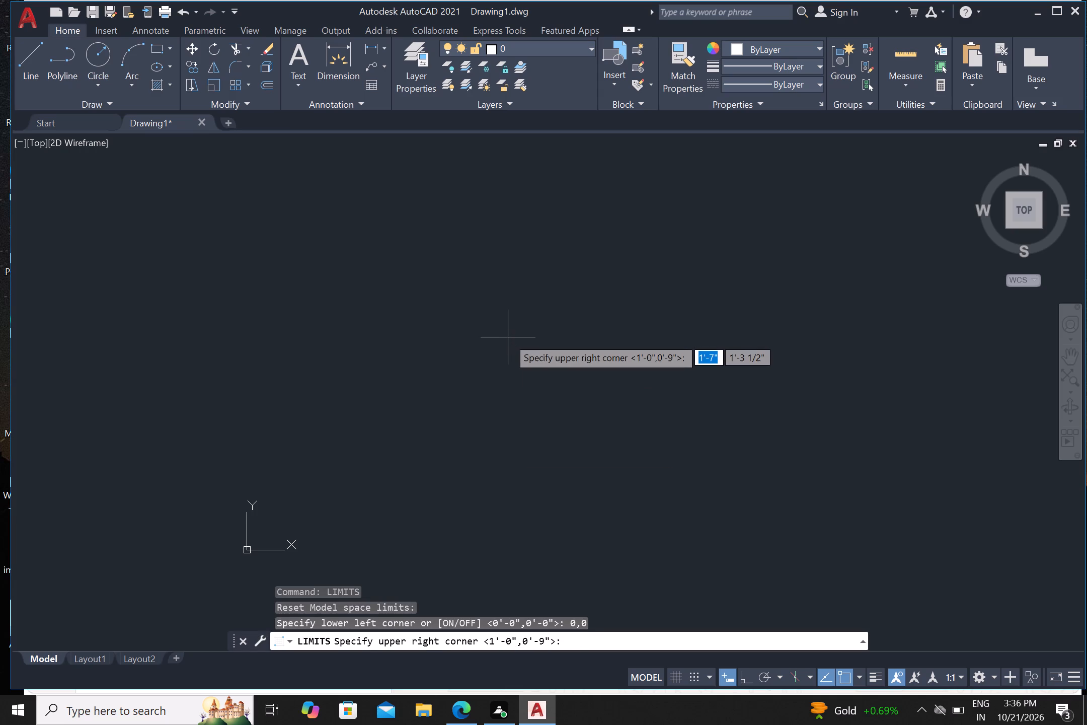
type("50'")
type(",5")
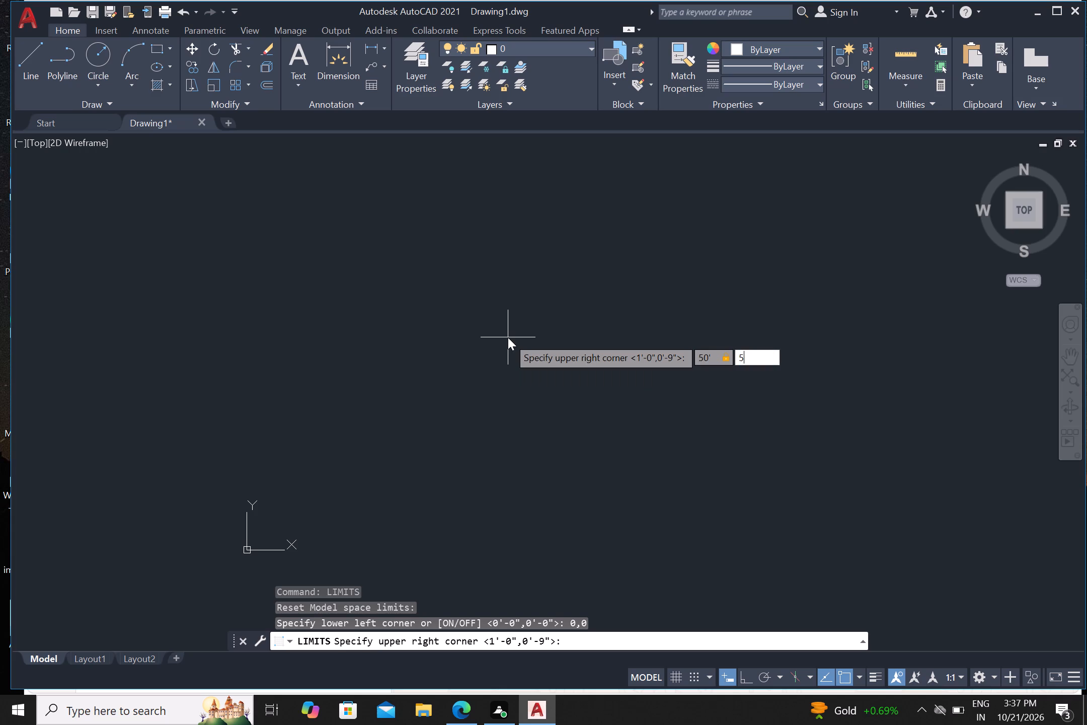
type("0'")
key("Return")
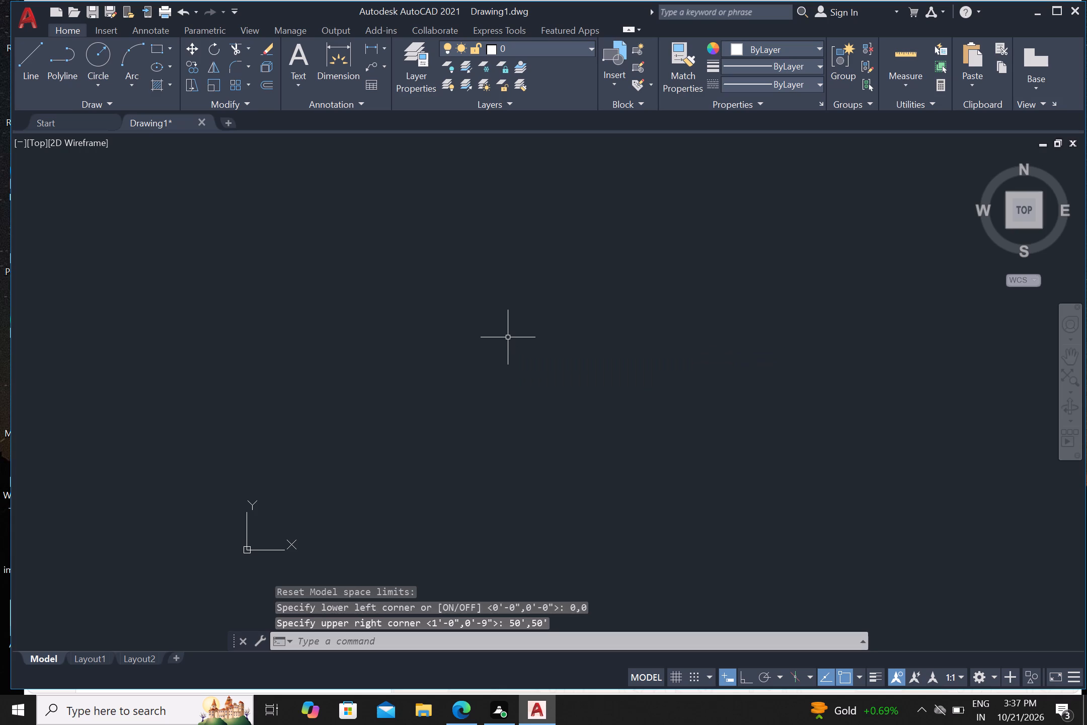
Zoom to All so the view covers the full drawing limits.
key("z")
key("Return")
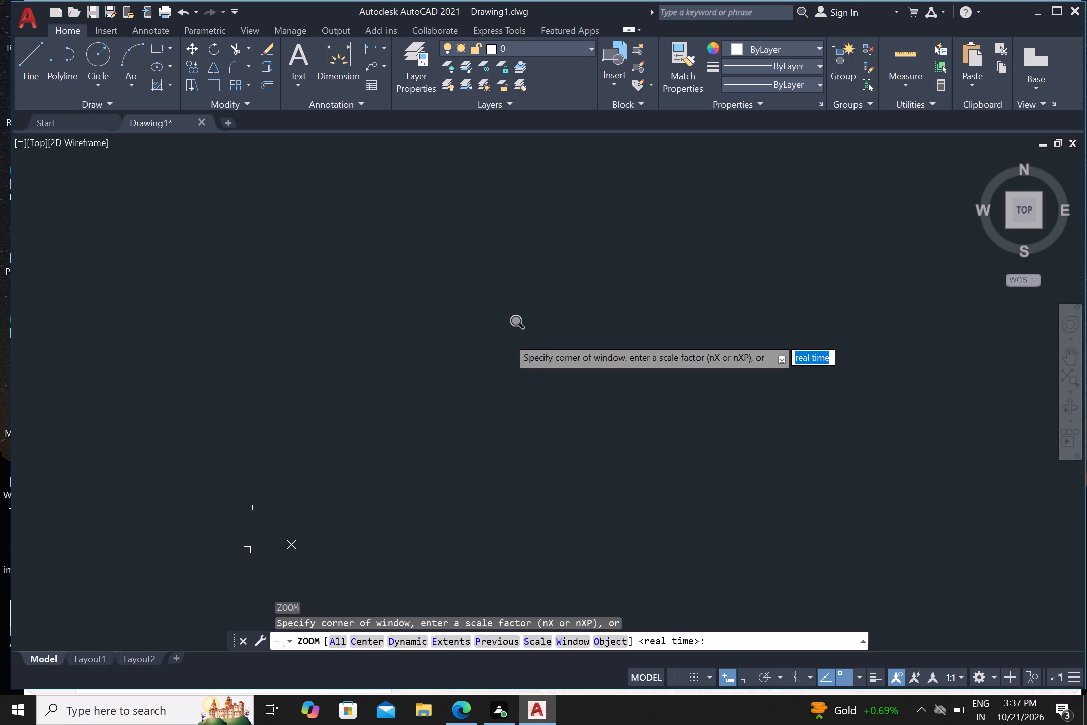
left_click(335, 636)
key("Return")
key("Return")
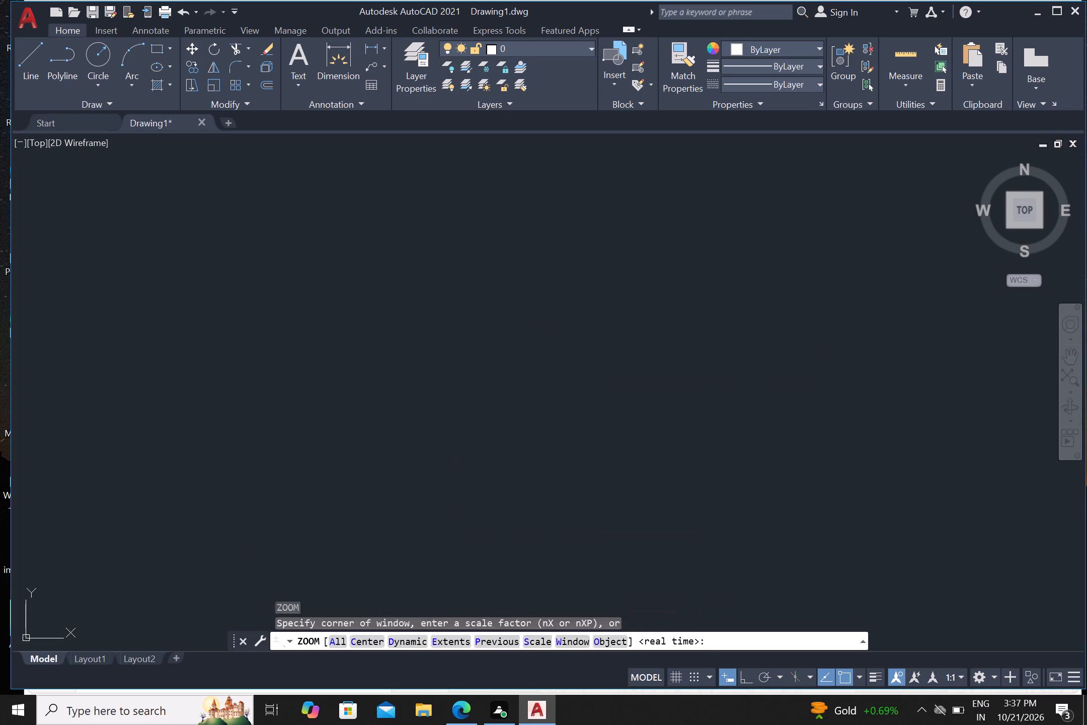
key("Return")
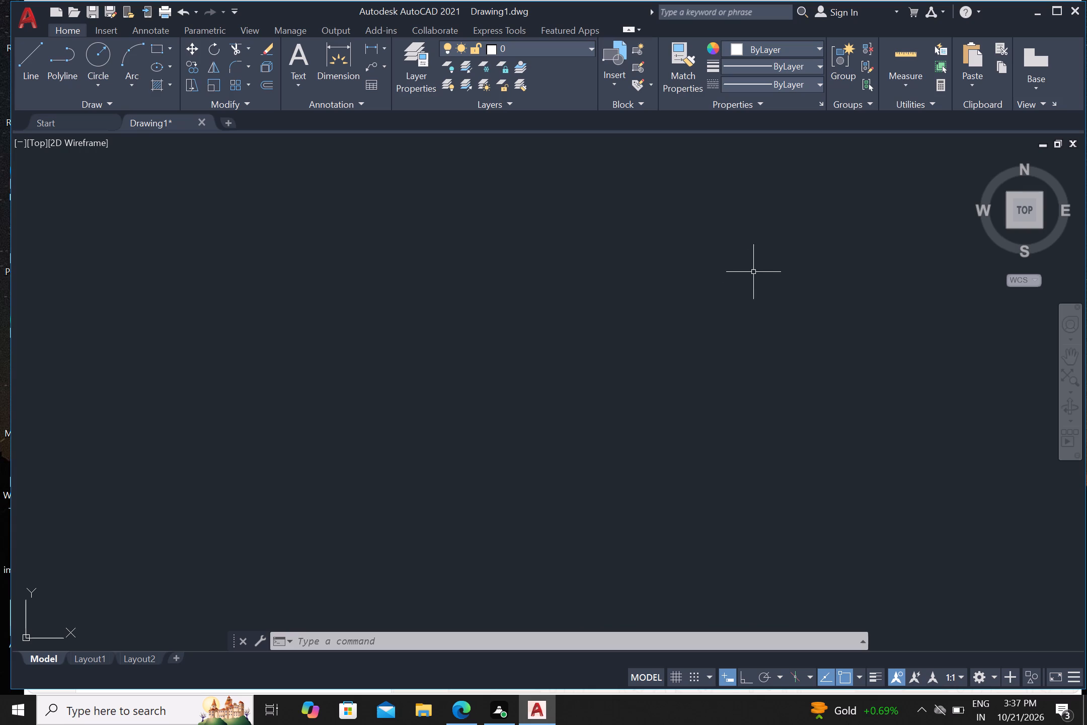
Turn on Ortho and draw a long vertical line downward from near the upper-right corner of the drawing limits.
key("l")
key("Return")
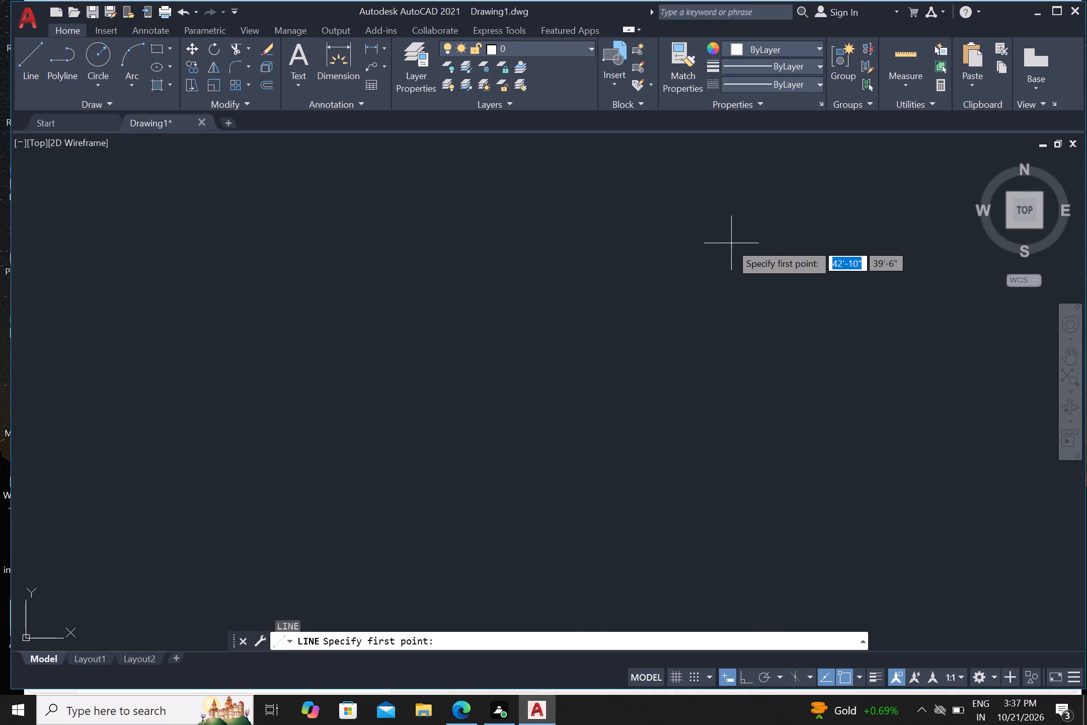
left_click(763, 194)
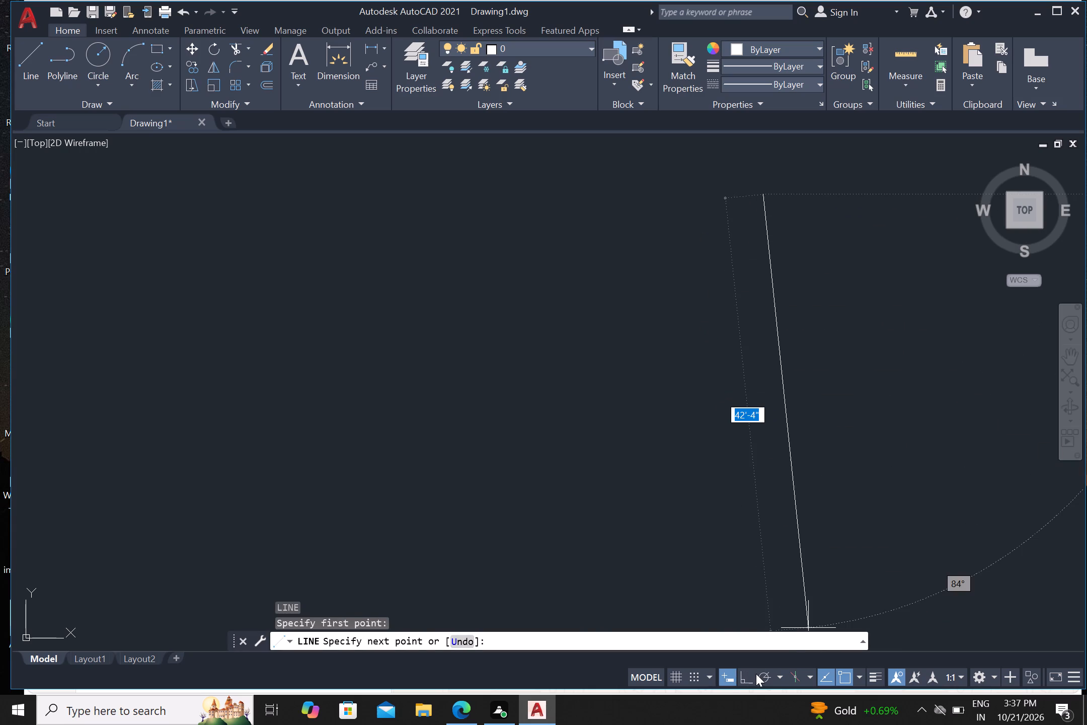
left_click(742, 680)
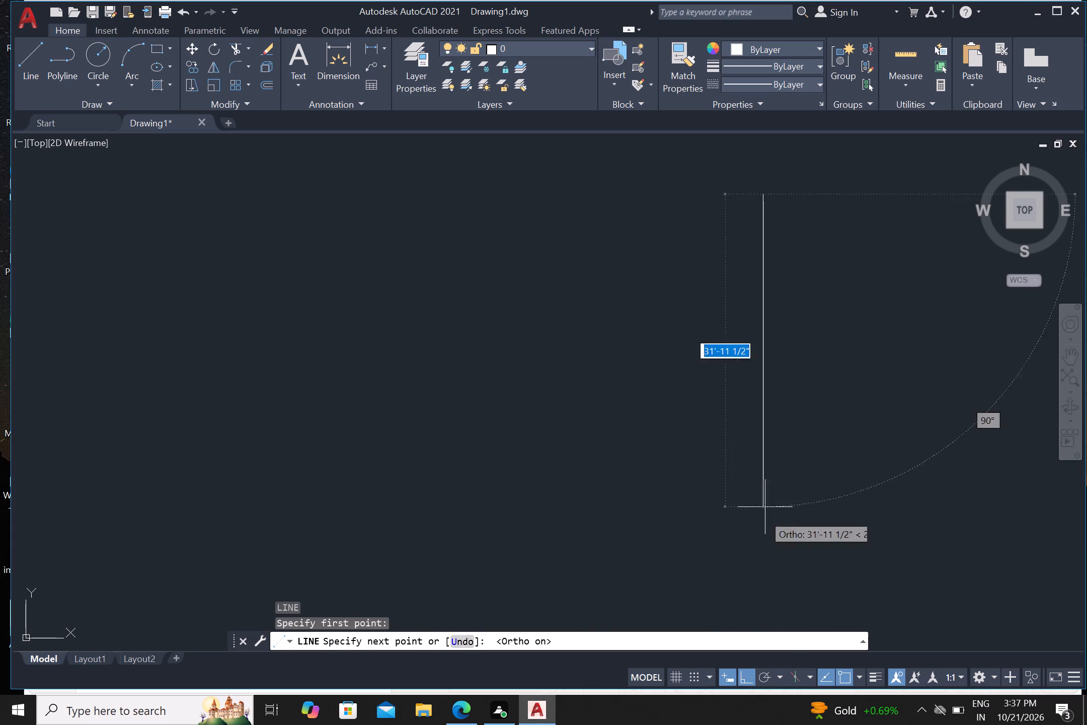
left_click(753, 504)
key("Escape")
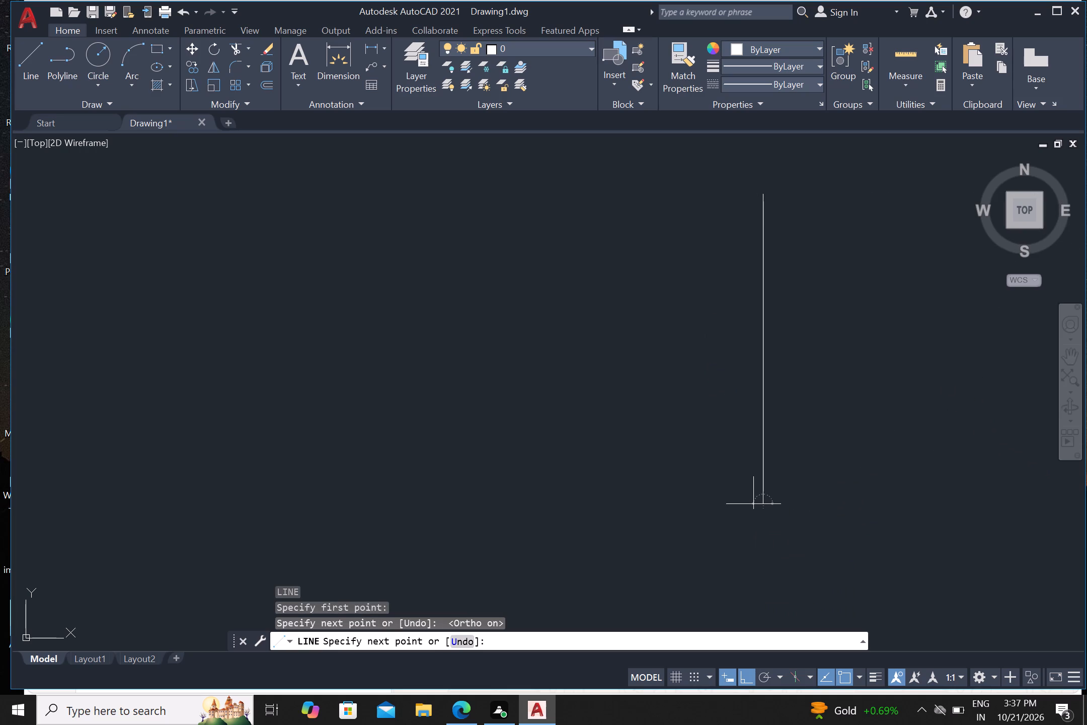
Offset the vertical line 9" to its left to form the first wall.
key("o")
key("Return")
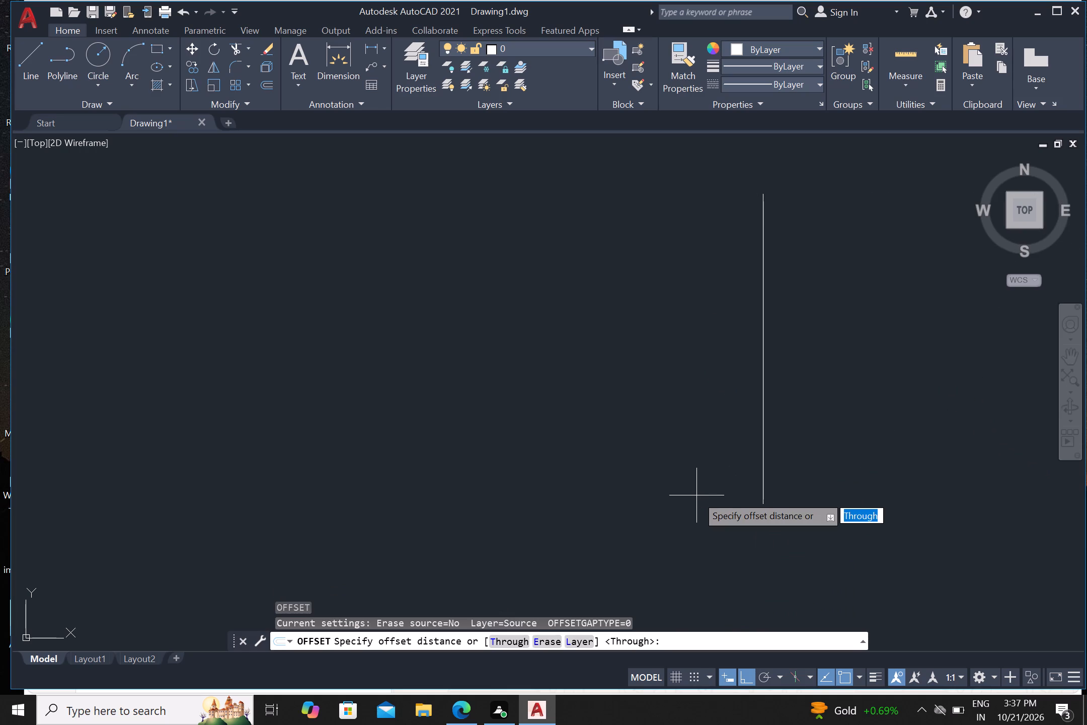
key("9")
key("shift+quotedbl")
key("Return")
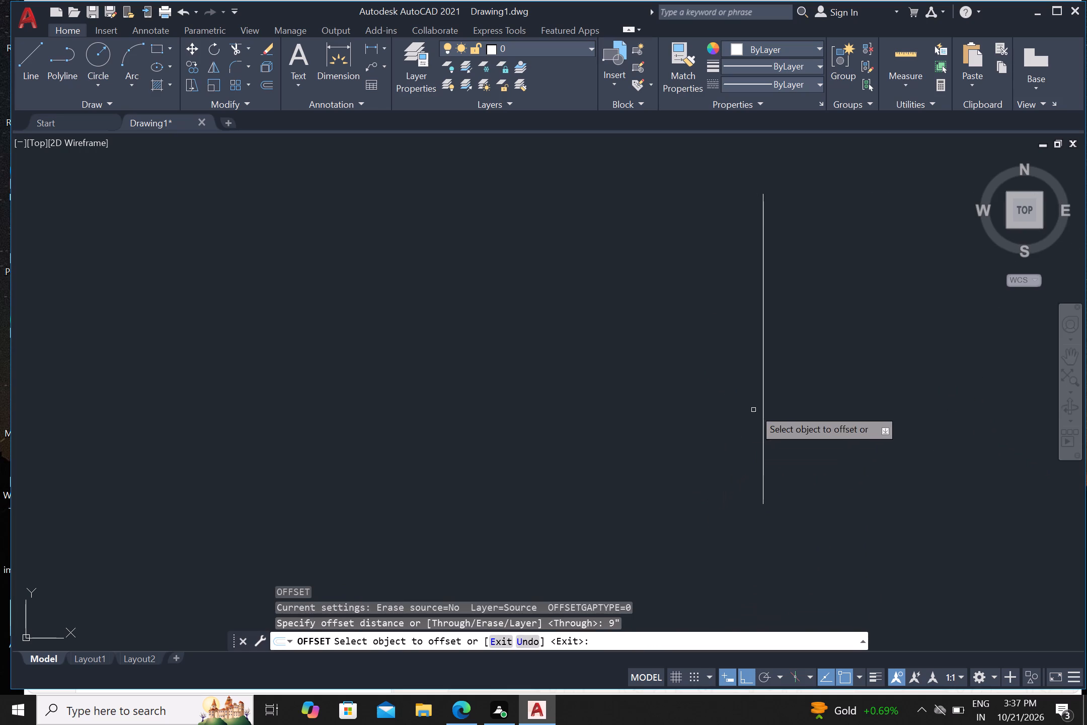
left_click_drag(762, 389, 757, 389)
left_click(705, 413)
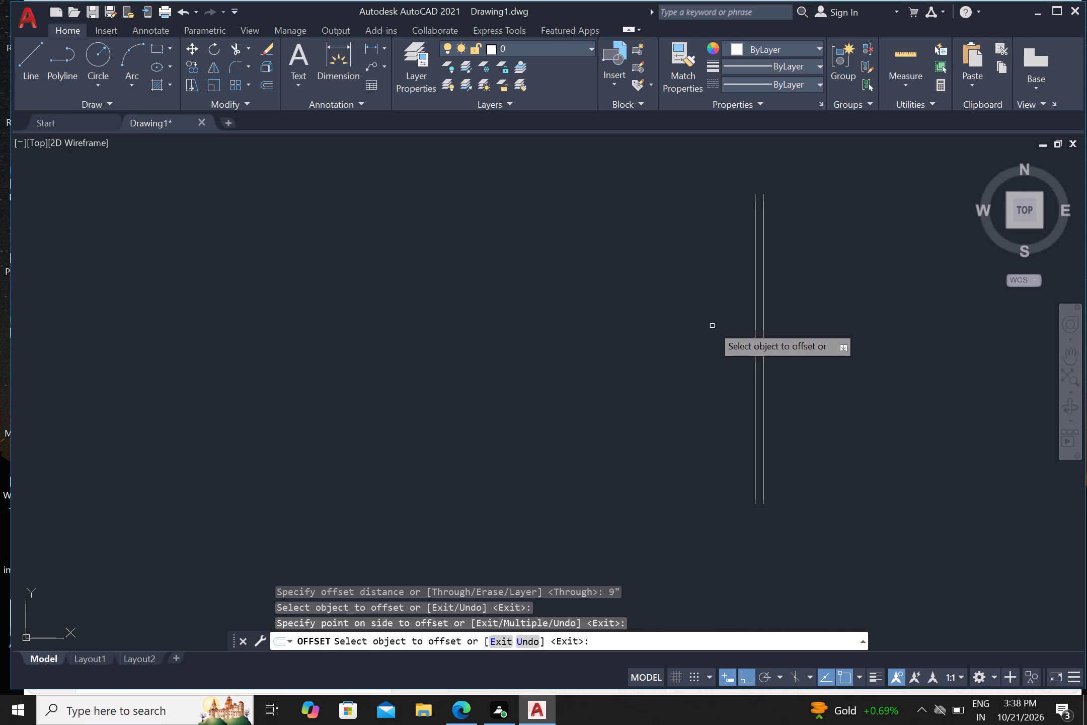
Offset the 9" wall's inner line 10' to the left, and offset the resulting line 4.5" further left as a partition wall.
left_click(755, 328)
type("10'")
key("Return")
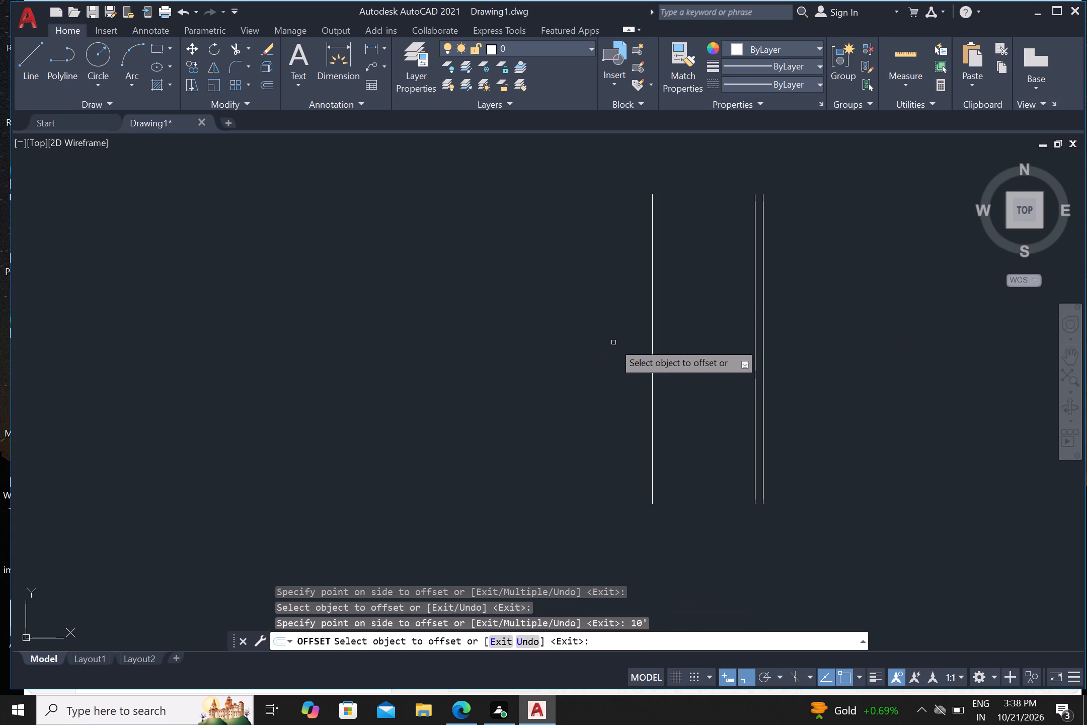
left_click_drag(652, 285, 627, 298)
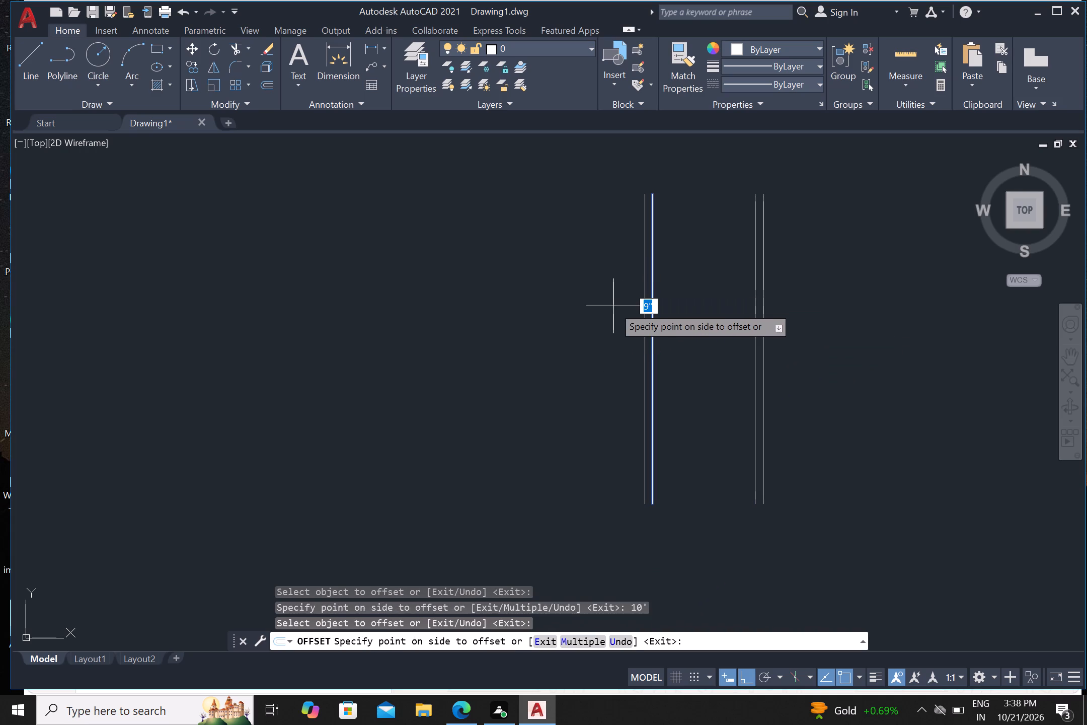
type("4.5")
key("shift+quotedbl")
key("Return")
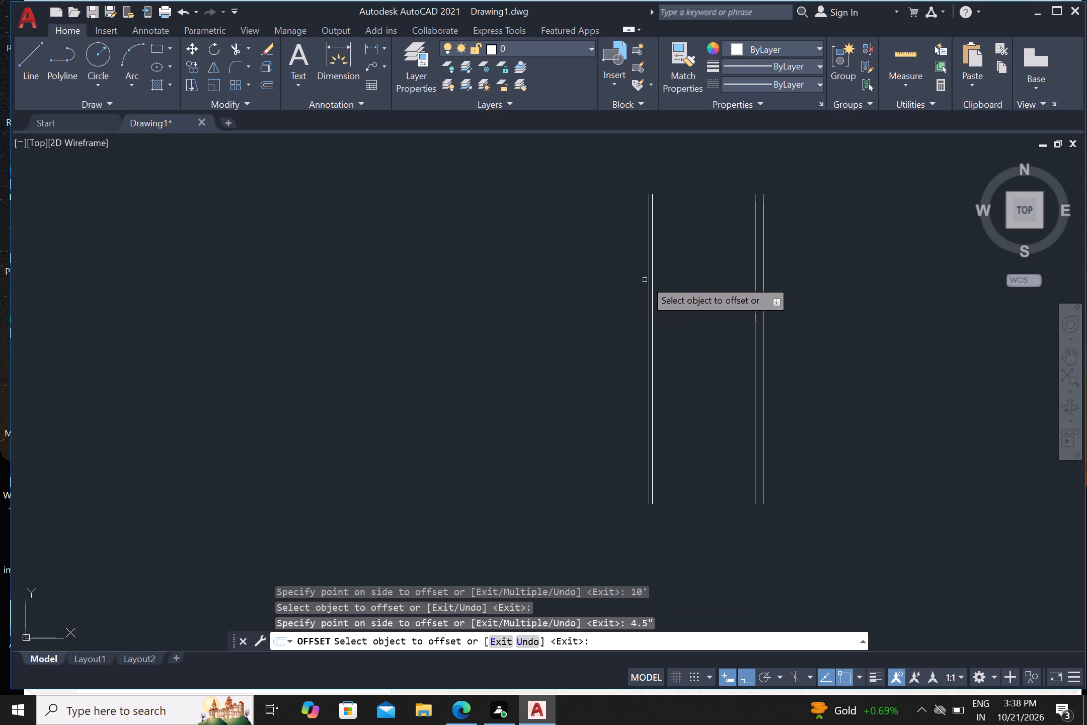
Offset the partition's left line 10'6" to the left, and offset the resulting line 4.5" further left as a second partition.
scroll(643, 286, "up", 1)
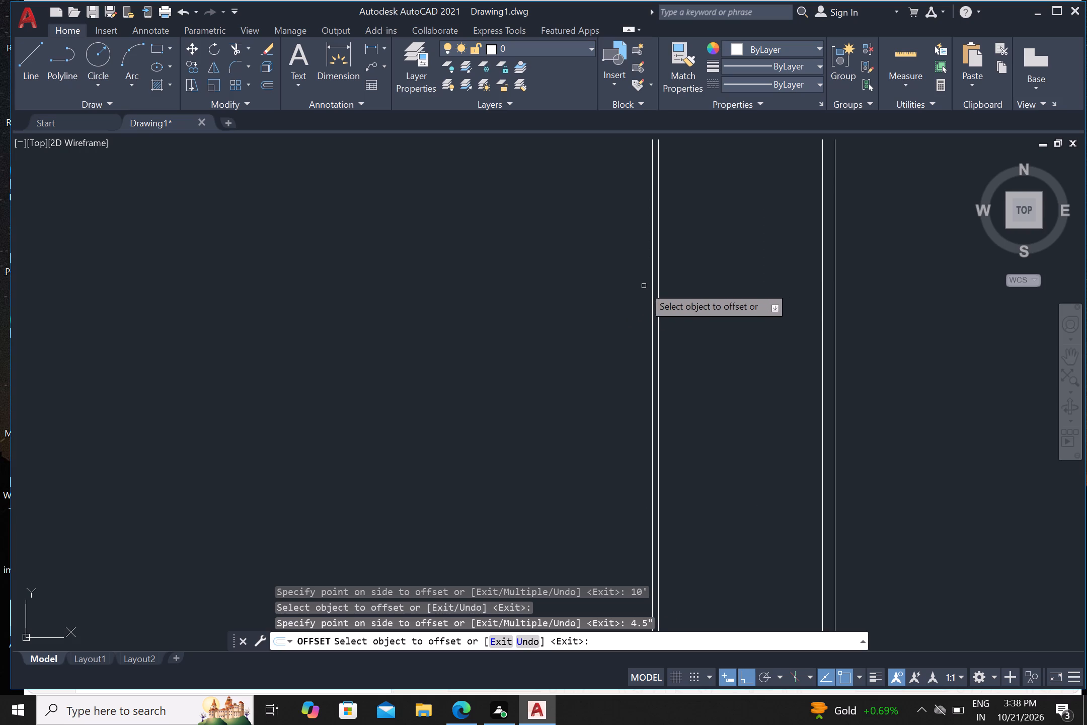
left_click_drag(651, 280, 644, 284)
type("10'")
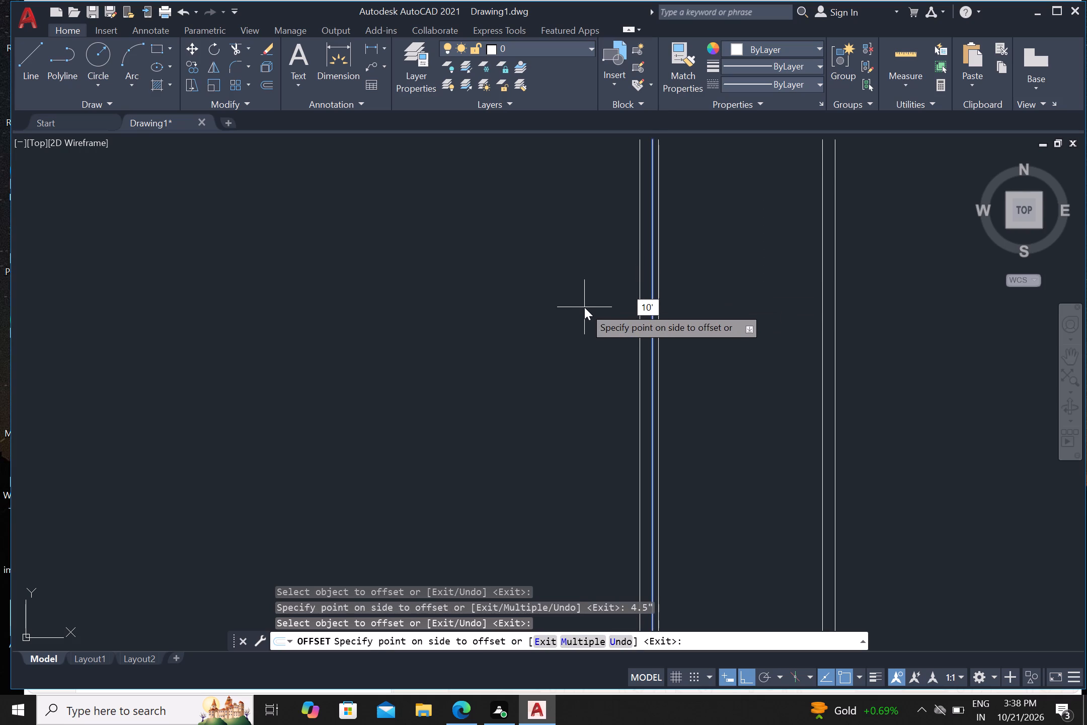
key("6")
key("shift+quotedbl")
key("Return")
scroll(562, 312, "down", 1)
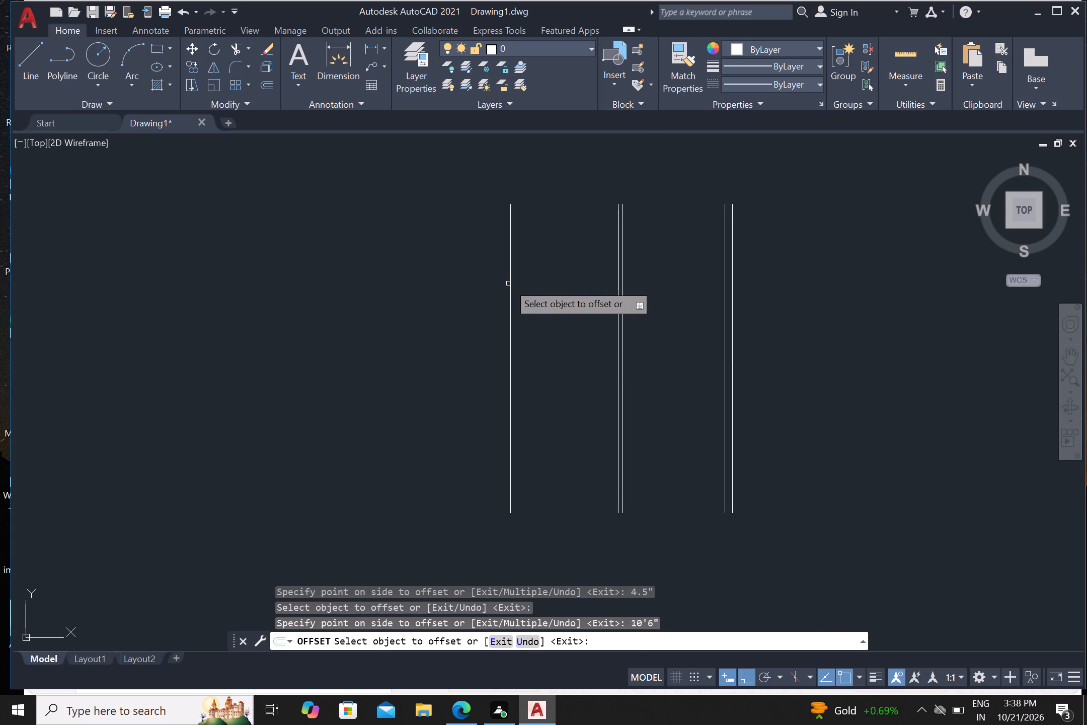
left_click(510, 279)
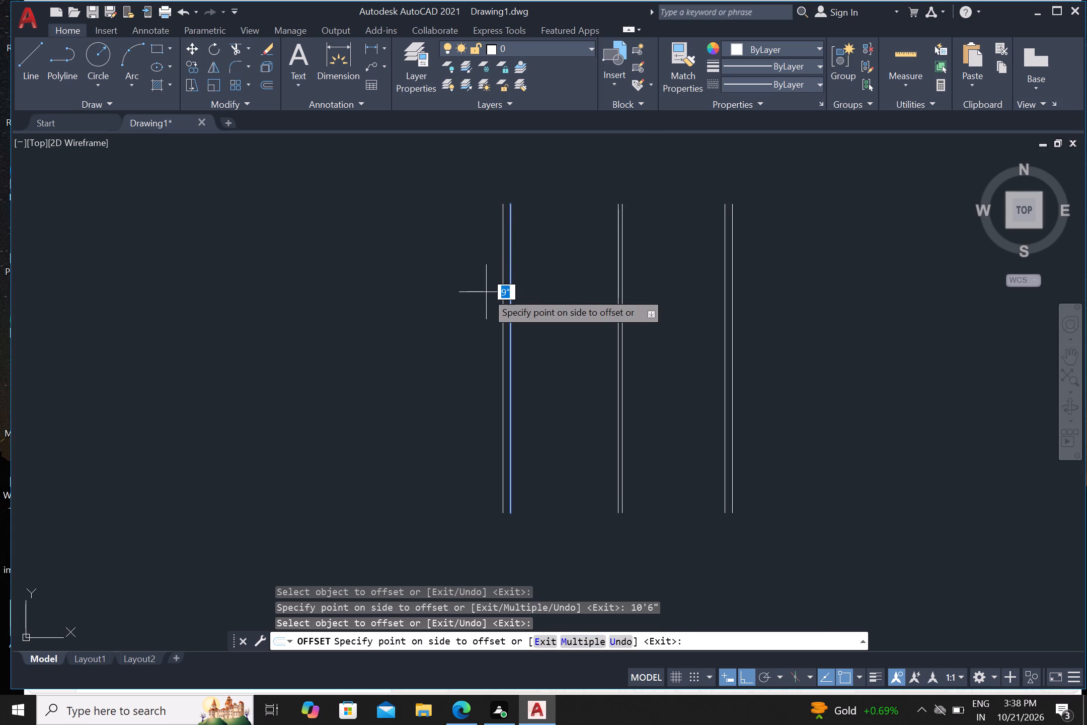
type("4.5")
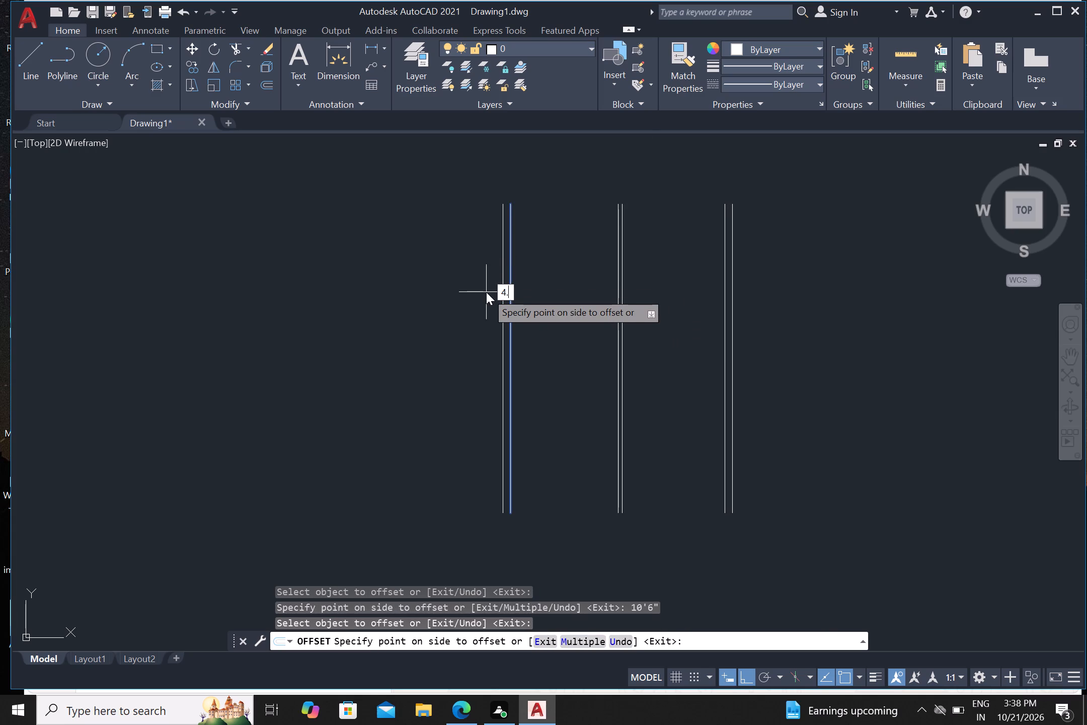
key("shift+quotedbl")
key("Return")
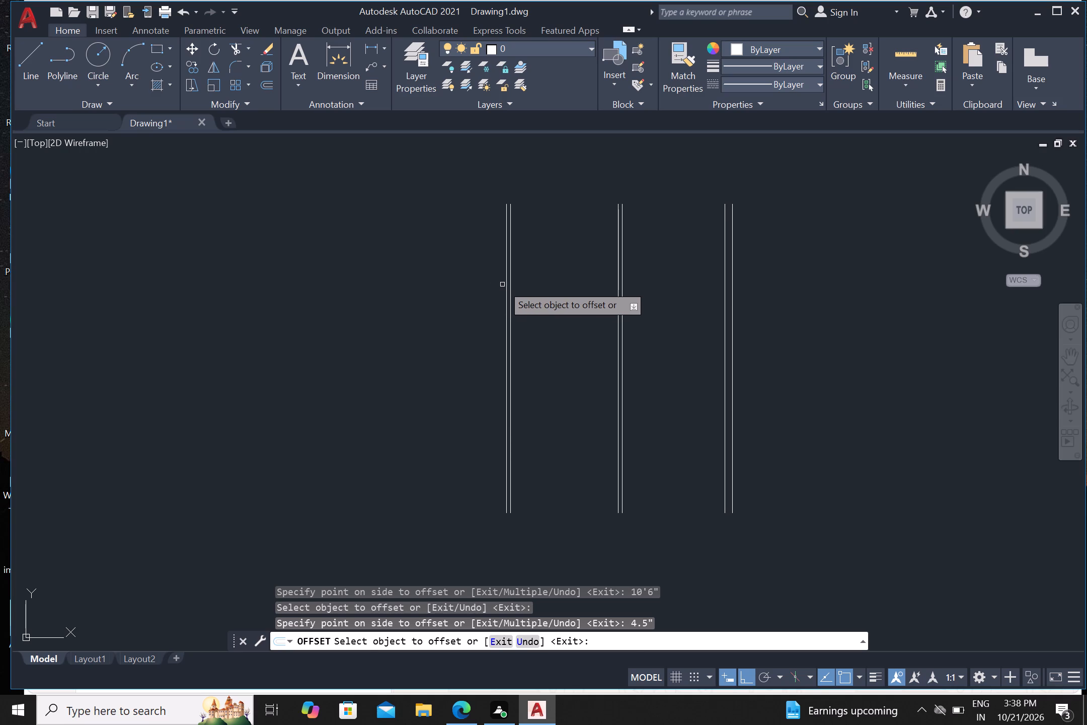
Offset the second partition's left line 7'6" to the left, and offset the resulting line 4.5" further left as a third partition.
left_click_drag(505, 289, 493, 293)
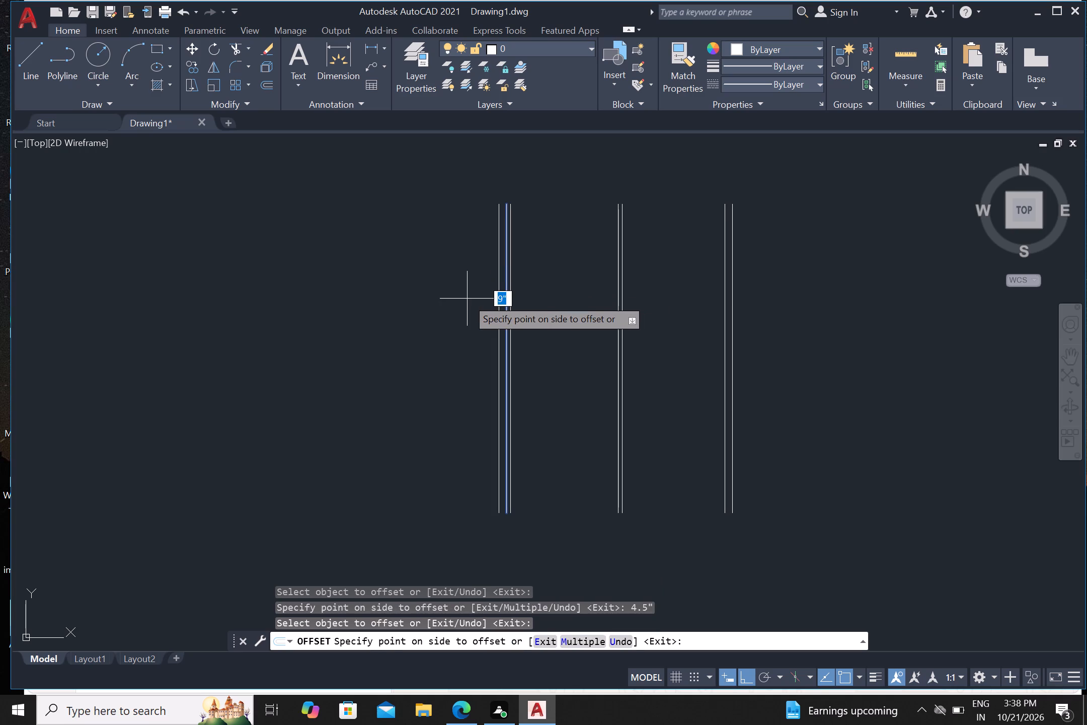
key("7")
key("apostrophe")
key("6")
key("shift+quotedbl")
key("Return")
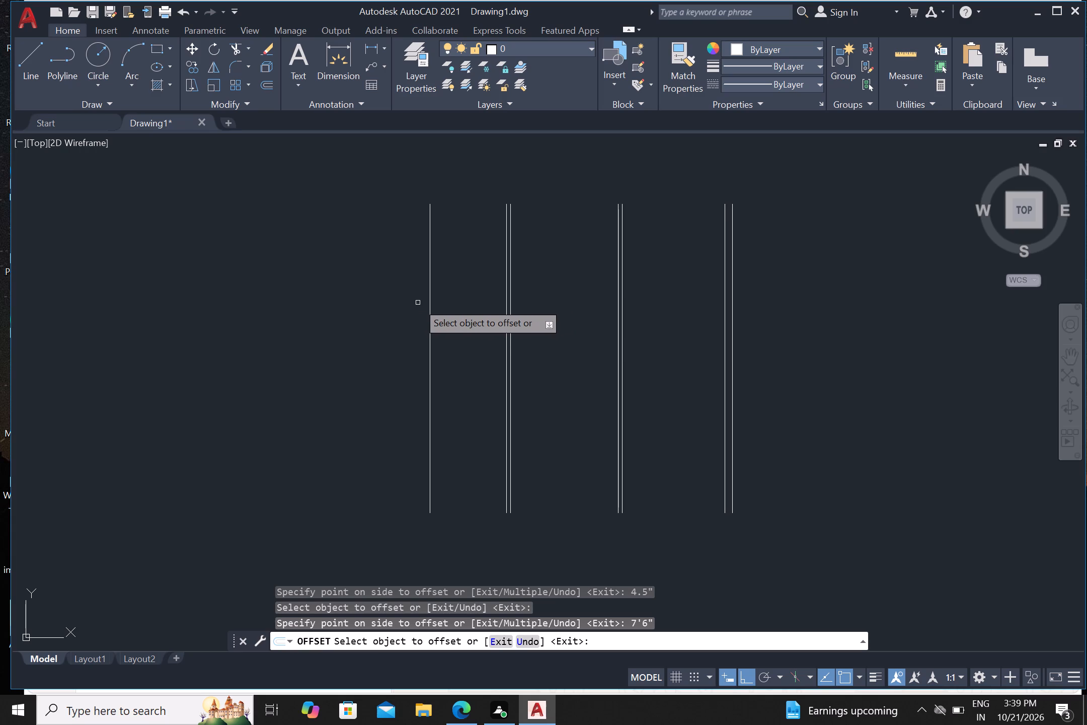
left_click(429, 294)
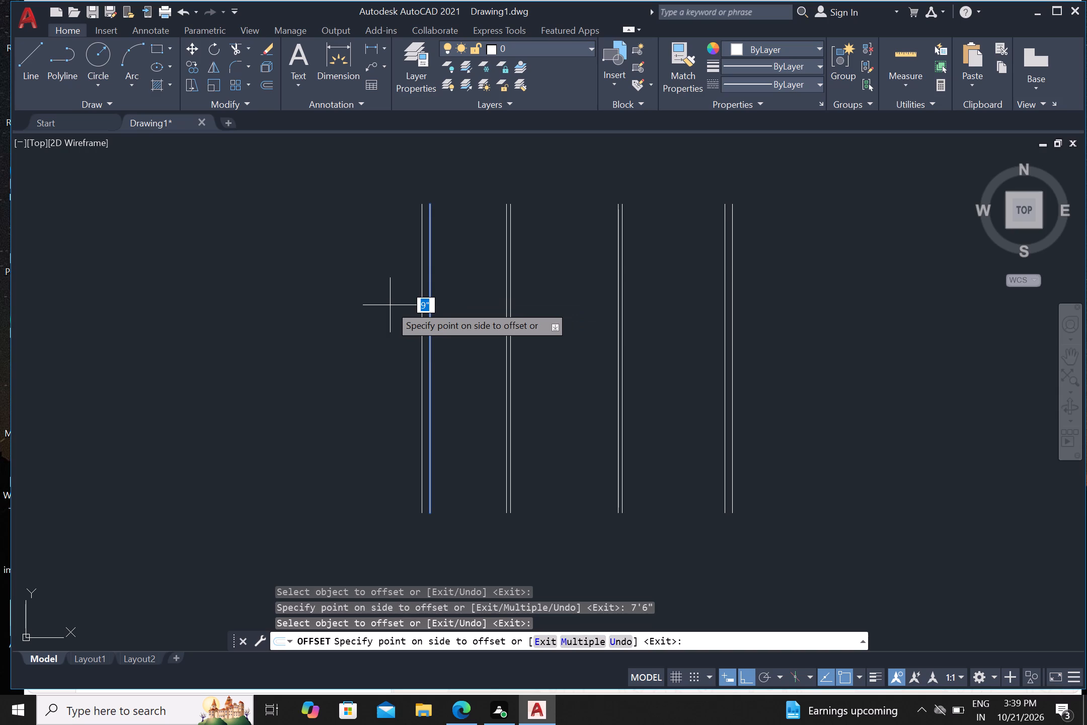
key("4")
type(".5")
key("shift+quotedbl")
key("Return")
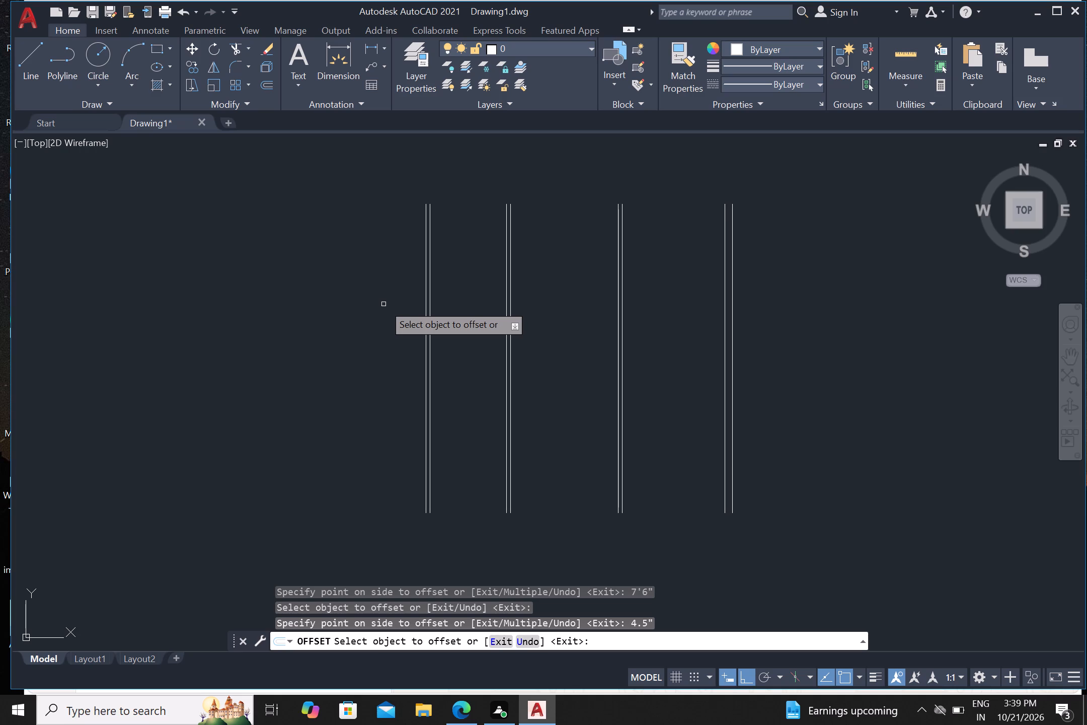
Offset the third partition's left line 5'2" to the left.
left_click(422, 282)
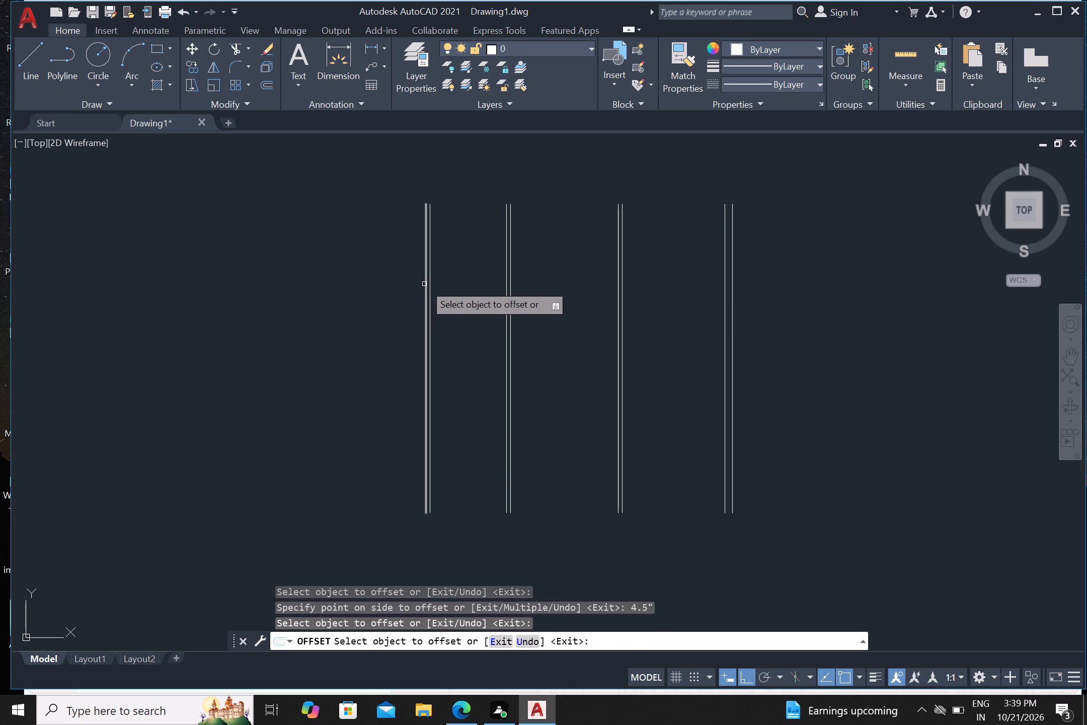
left_click(424, 284)
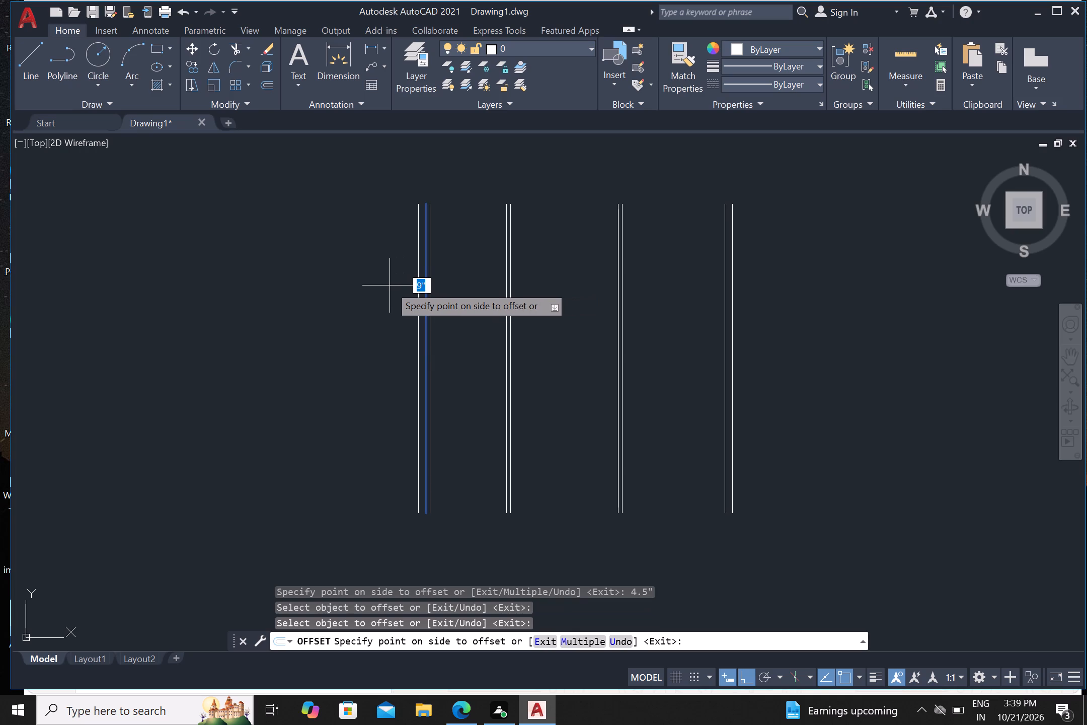
type("5'")
key("2")
key("shift+quotedbl")
key("Return")
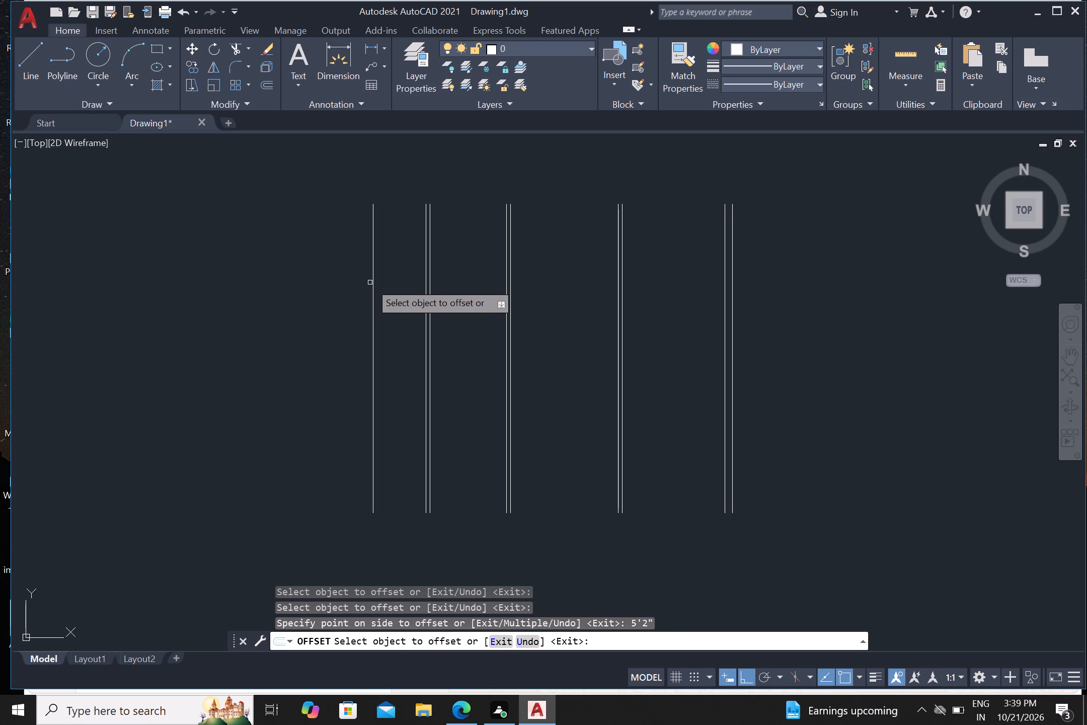
Offset the leftmost vertical line 9" further left to form the outer wall.
left_click(371, 280)
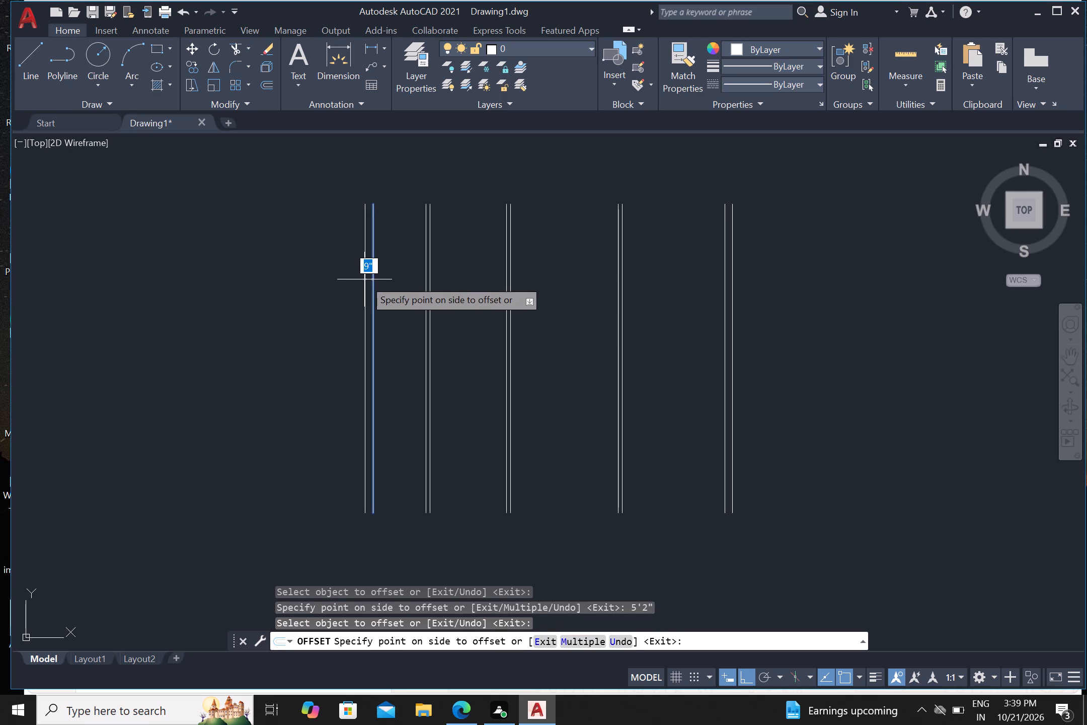
left_click(364, 279)
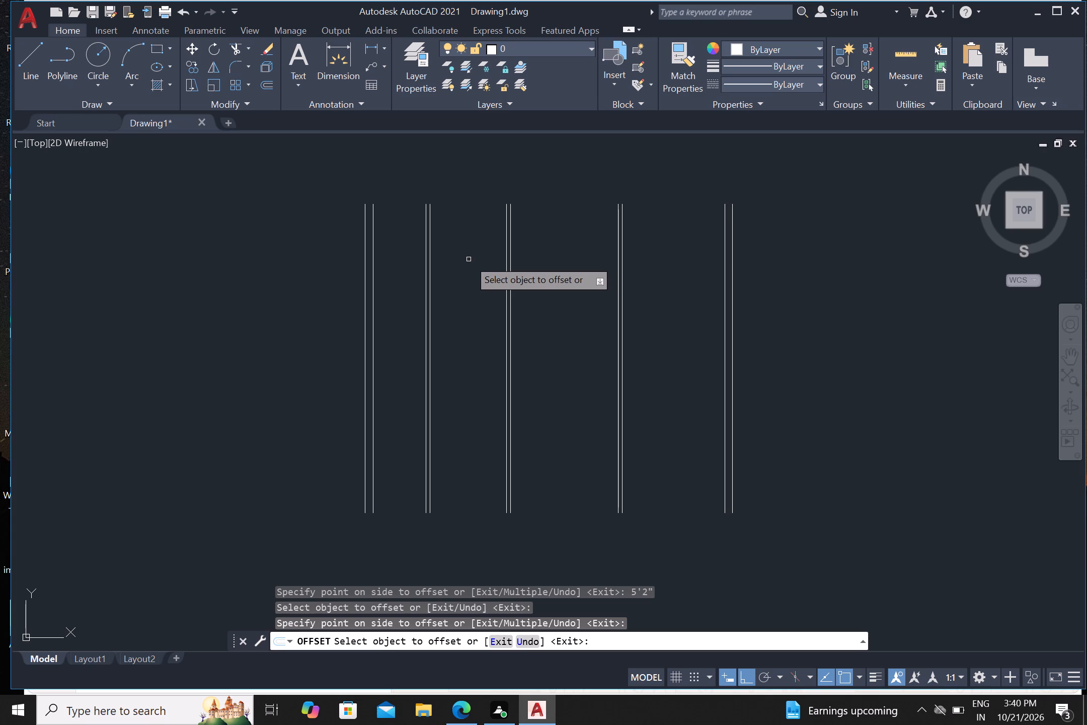
key("Escape")
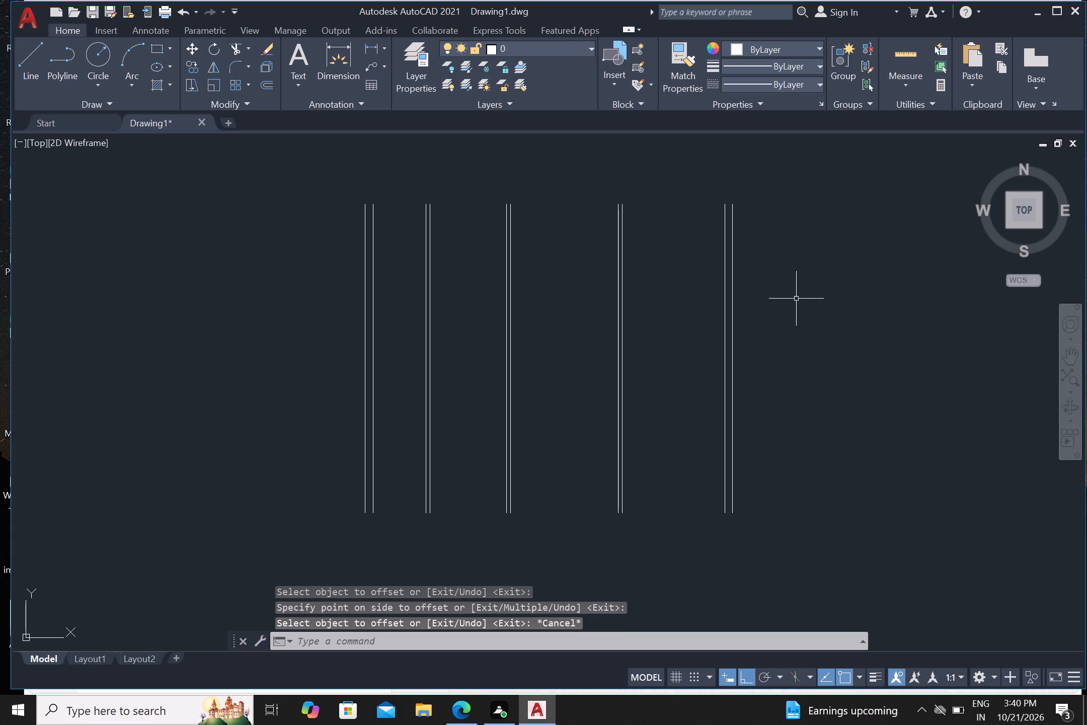
Draw a horizontal line about 35'-9 1/2" long joining the top ends of the leftmost and rightmost wall lines.
key("l")
key("Return")
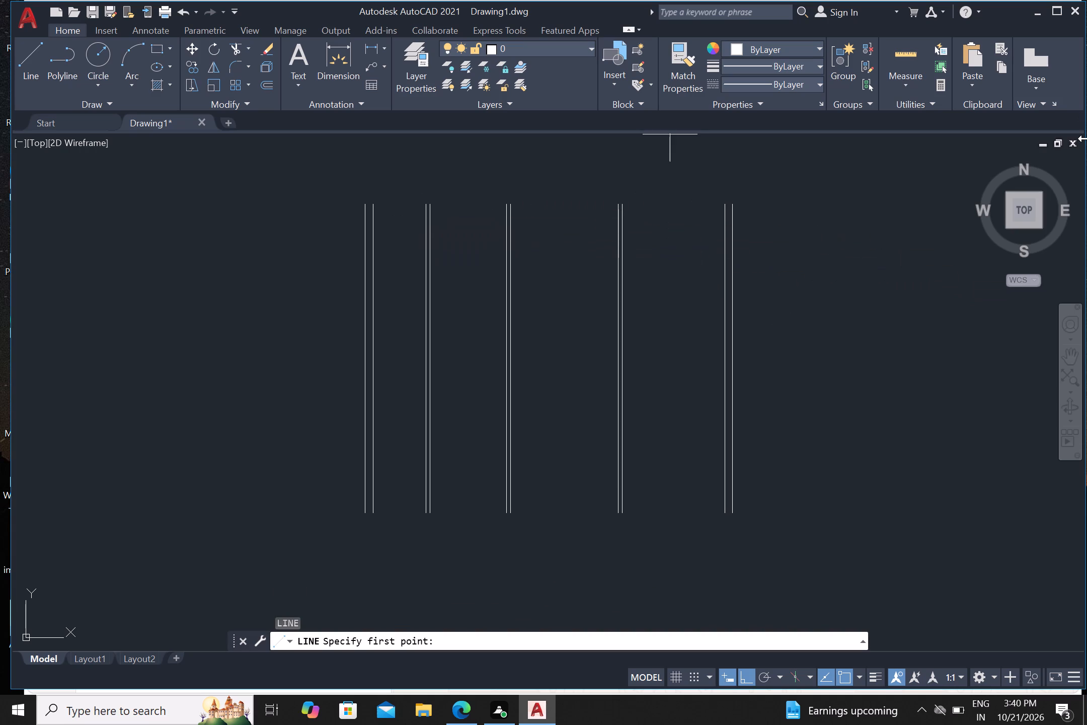
left_click(366, 200)
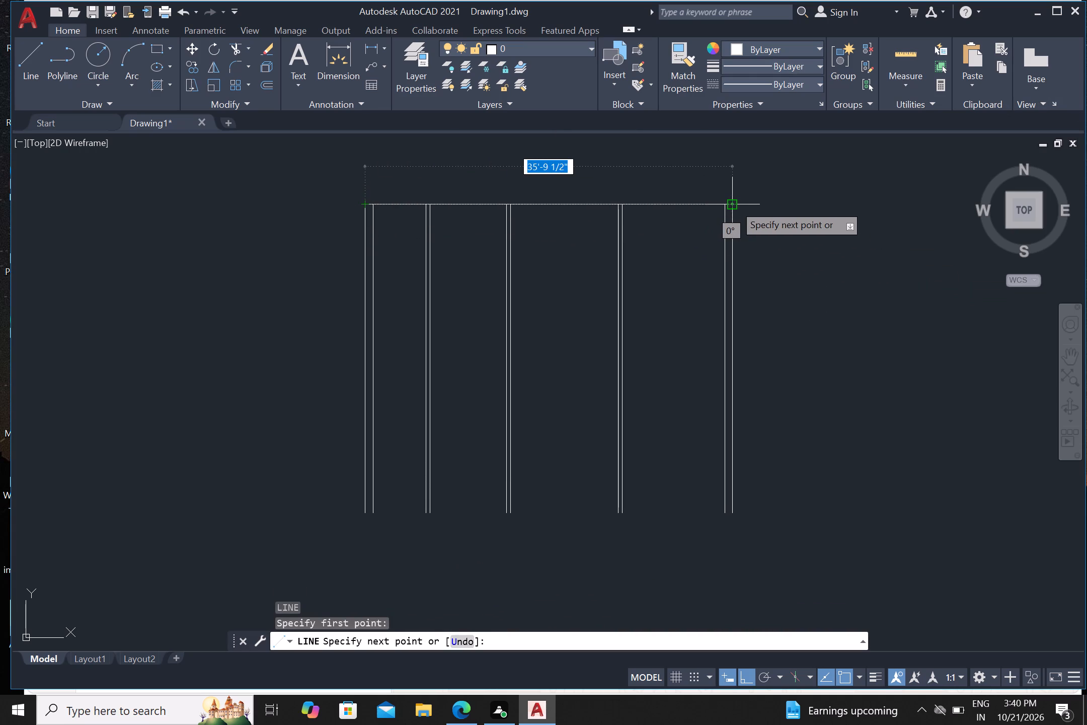
left_click(734, 204)
key("Escape")
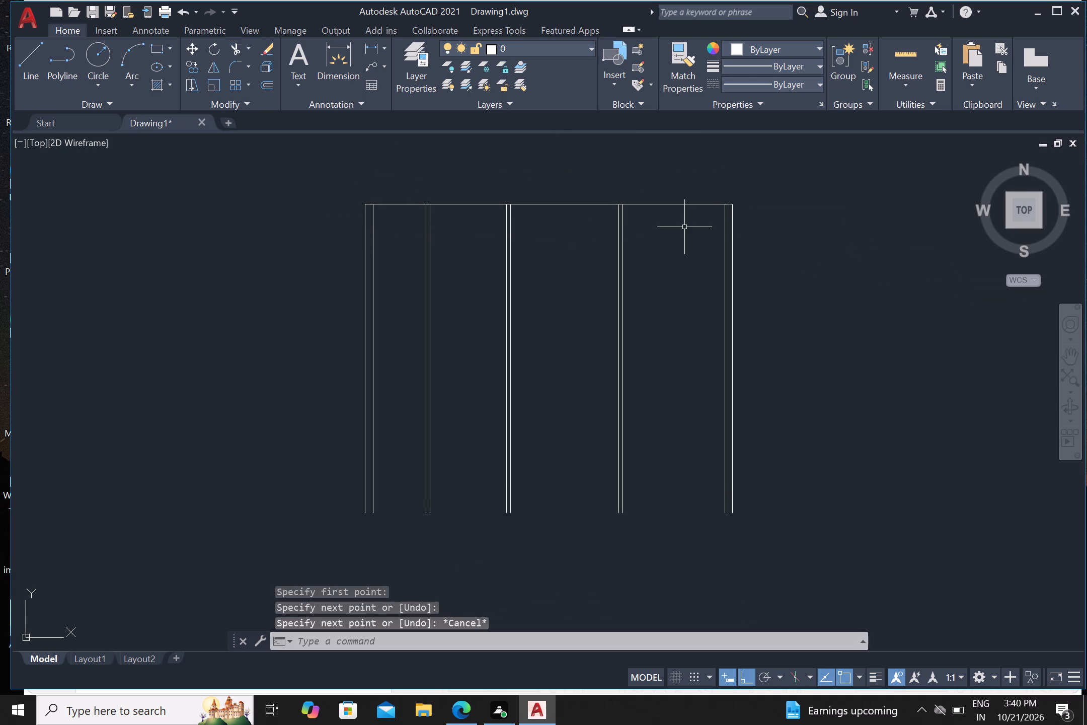
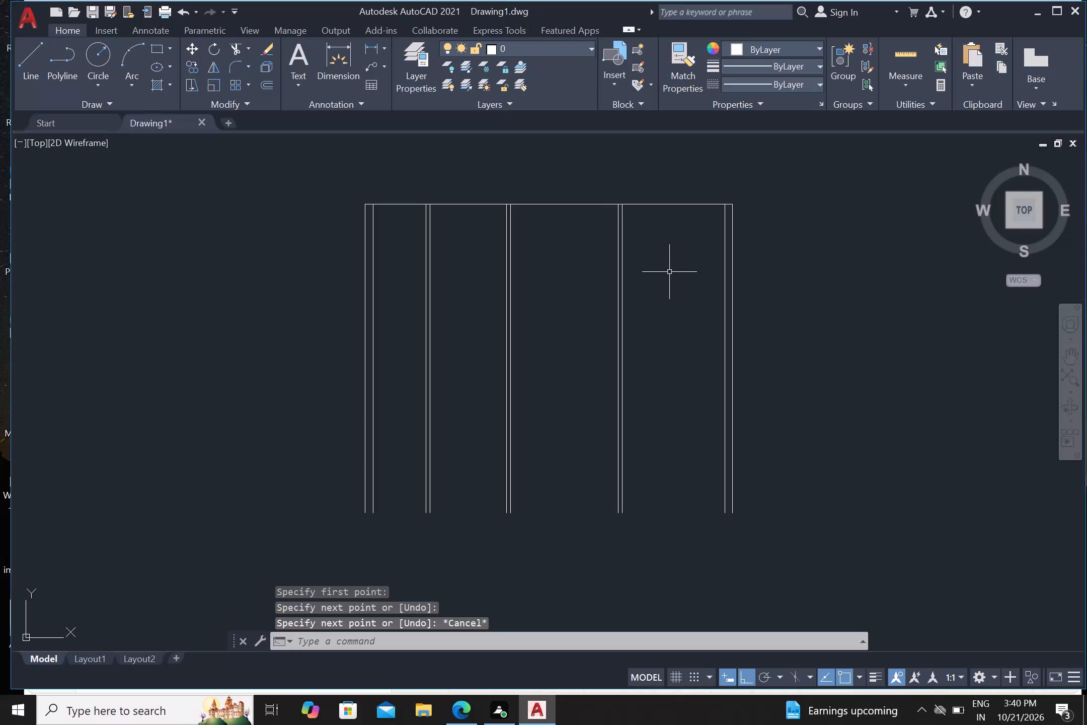
Offset the top horizontal line 9" downward to form the inner face of the top outer wall.
key("o")
key("Return")
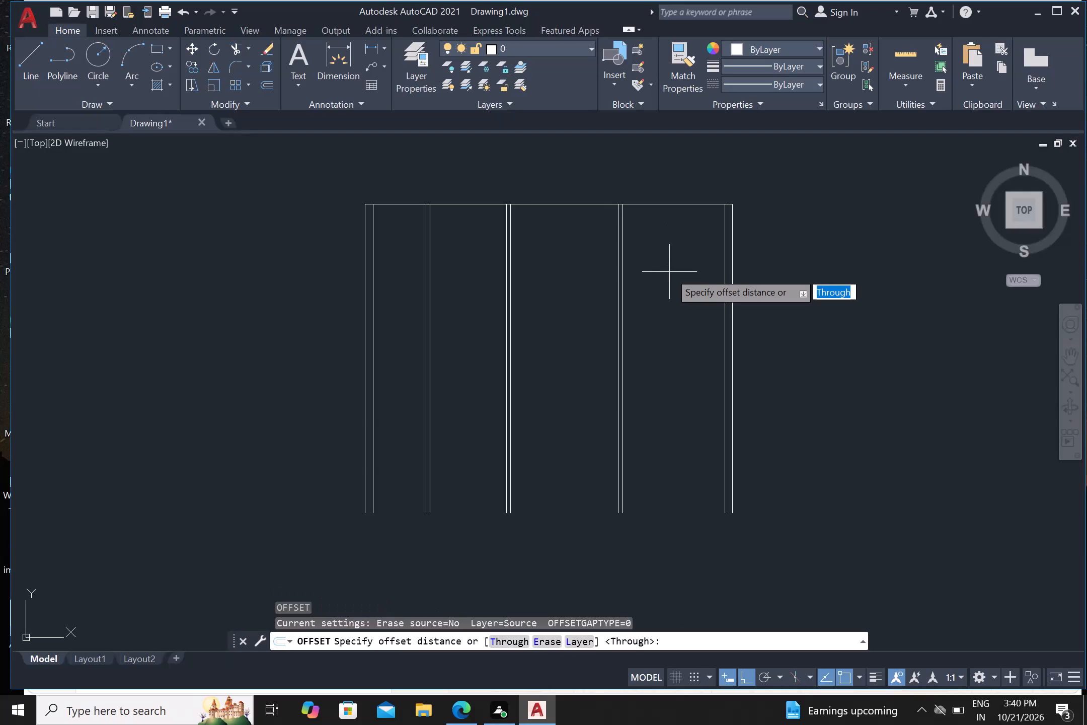
type("9\"")
key("Return")
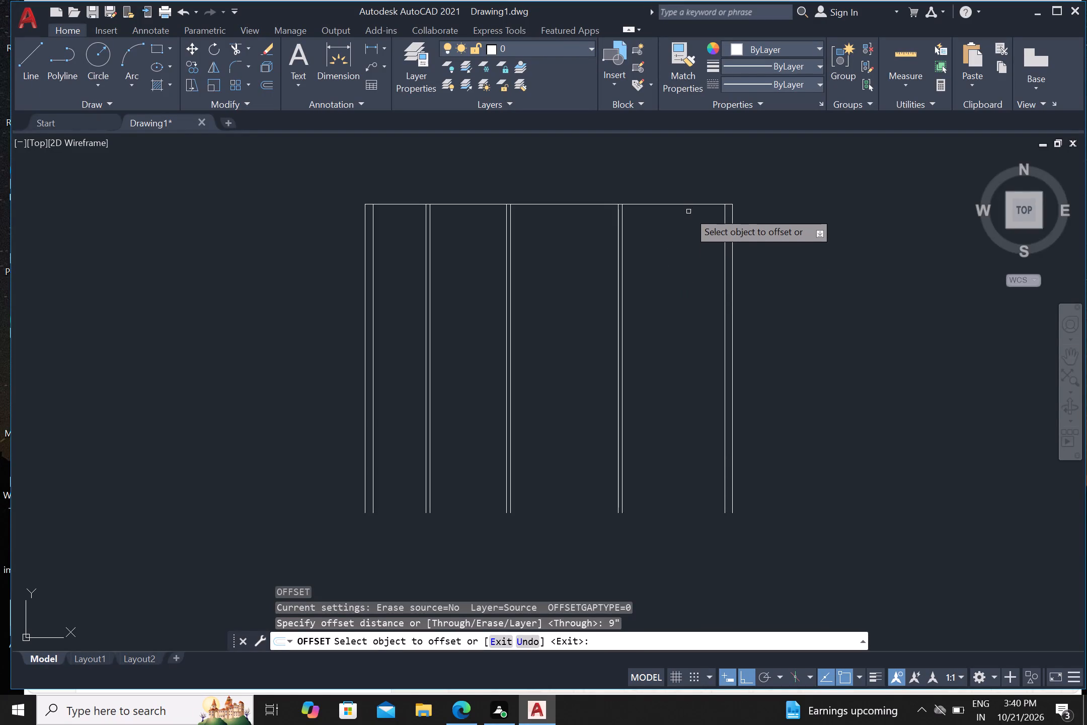
left_click(691, 205)
left_click(681, 259)
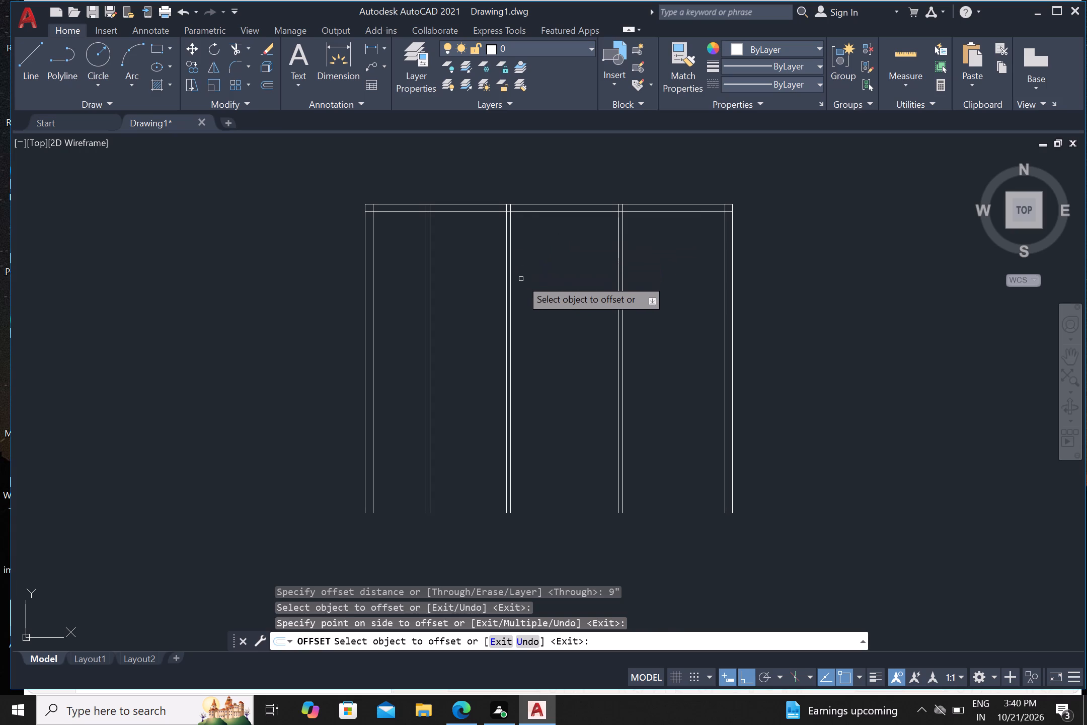
key("Escape")
Trim the overlapping inner wall lines at the top-left corner of the outer wall.
key("t")
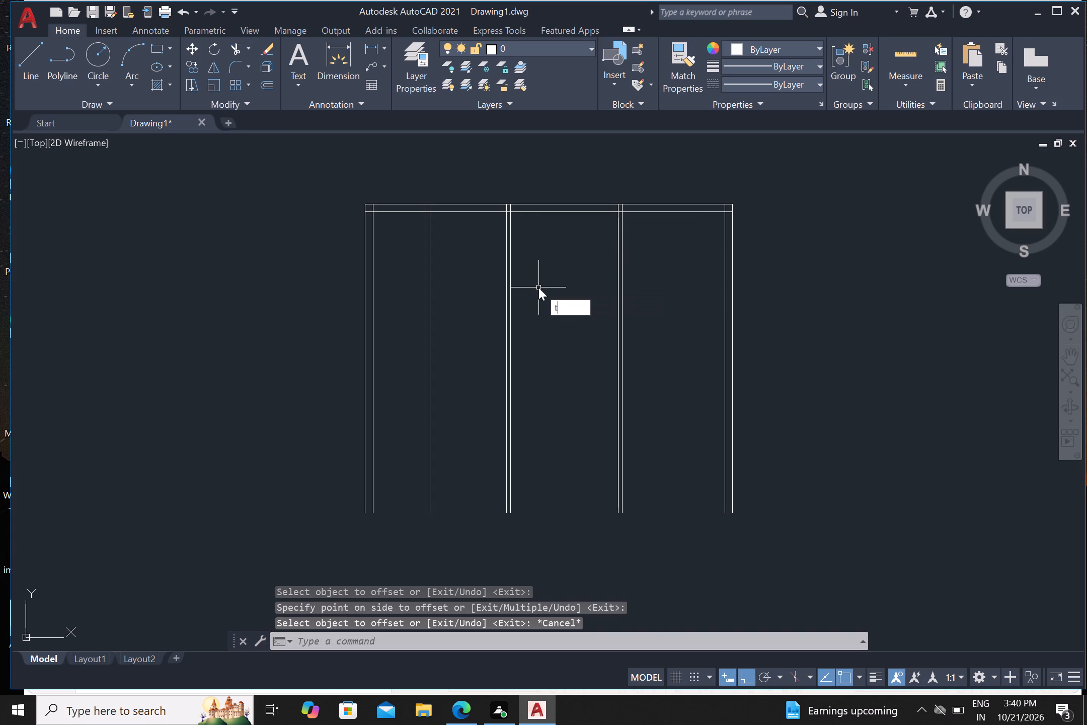
key("r")
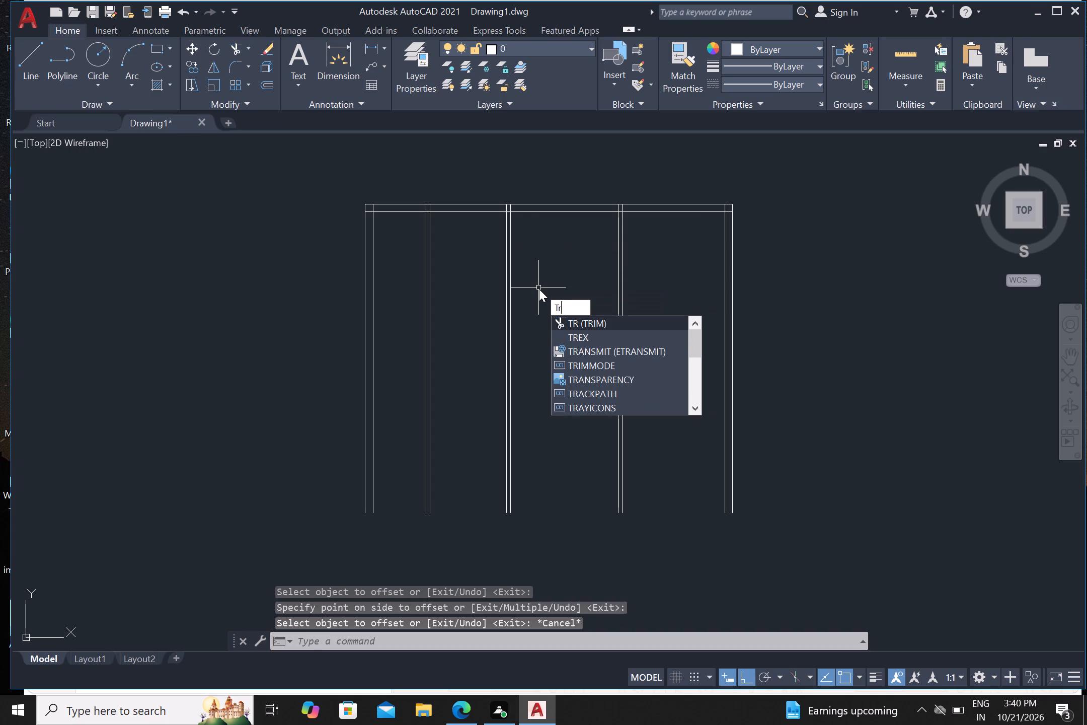
key("Return")
scroll(377, 217, "up", 2)
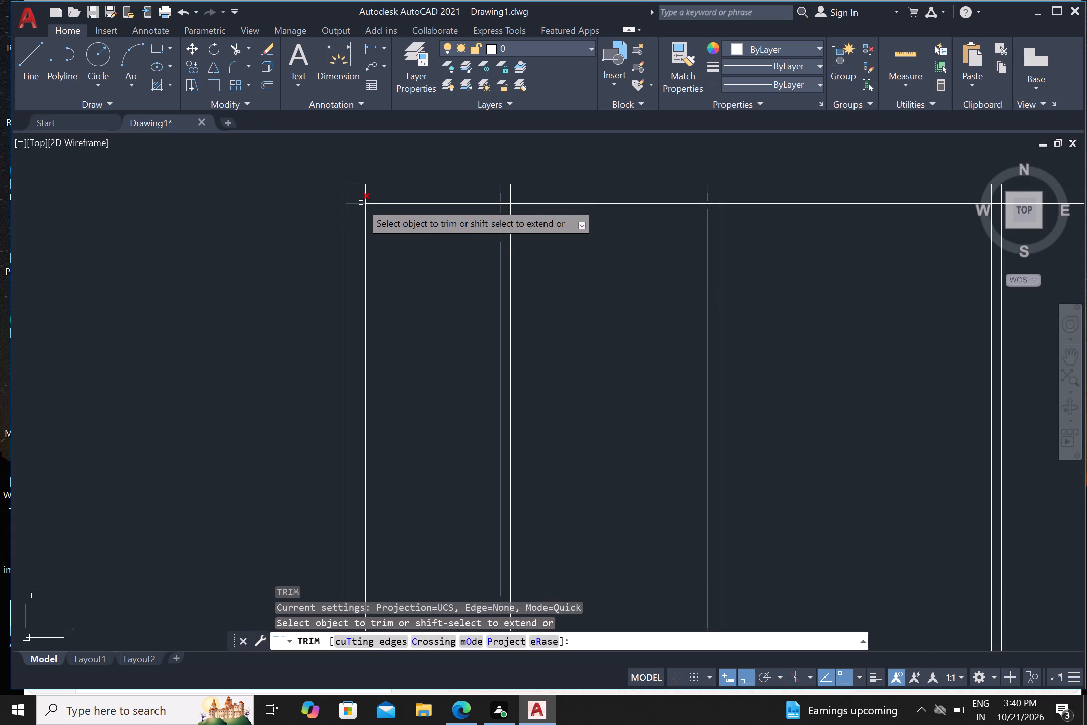
scroll(350, 204, "up", 1)
left_click(360, 217)
double_click(360, 190)
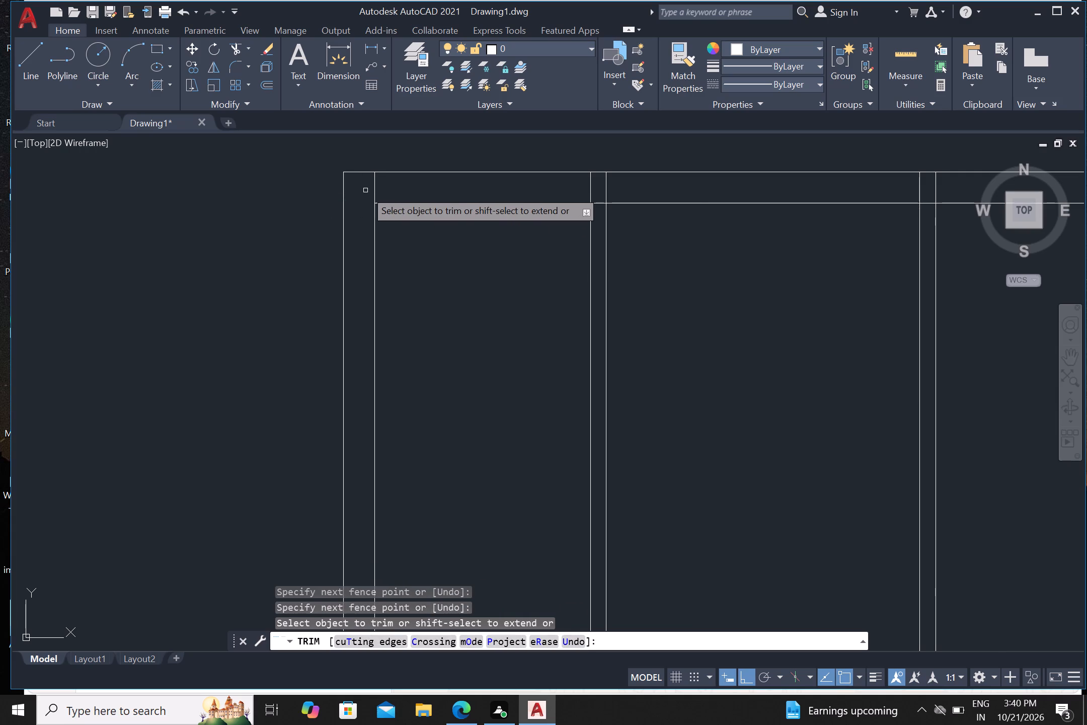
left_click(374, 190)
Trim the overlapping lines where the two leftmost partitions meet the top wall, leaving both junctions open.
left_click(567, 186)
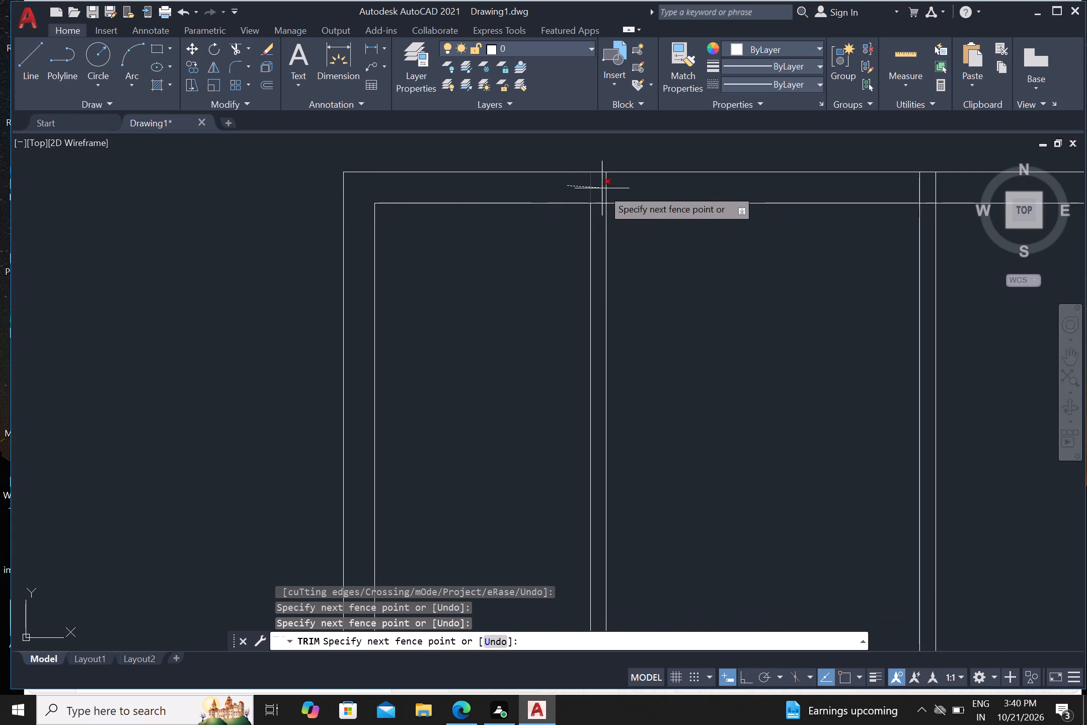
left_click_drag(628, 189, 607, 191)
left_click(598, 190)
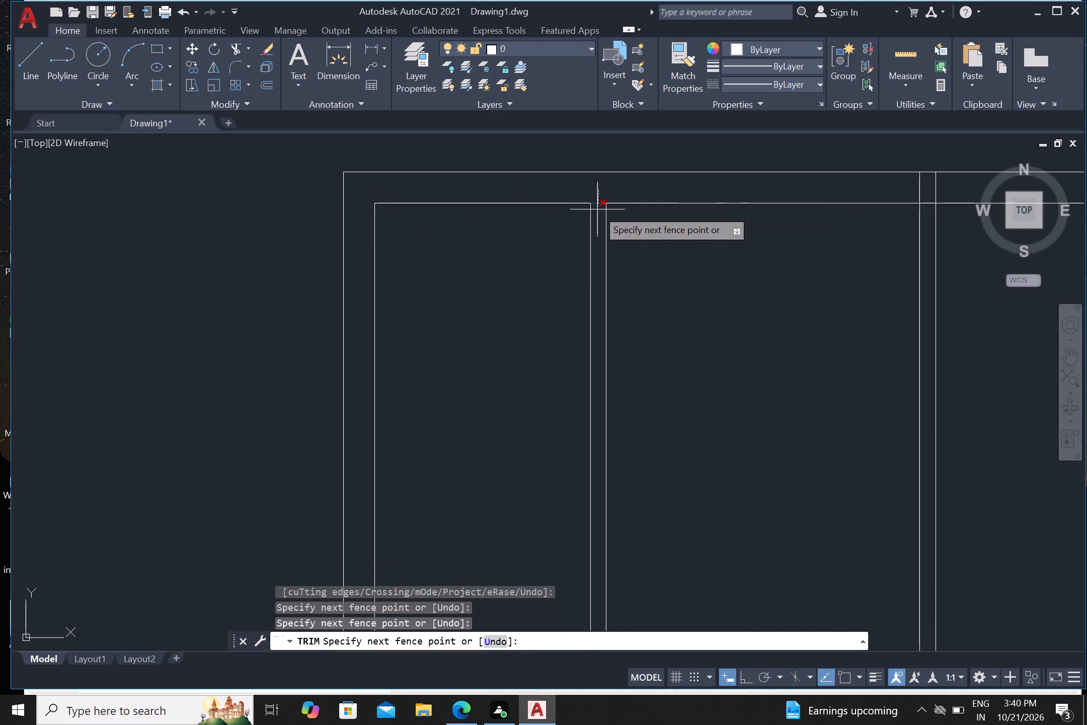
left_click(598, 210)
scroll(605, 190, "down", 1)
left_click(790, 188)
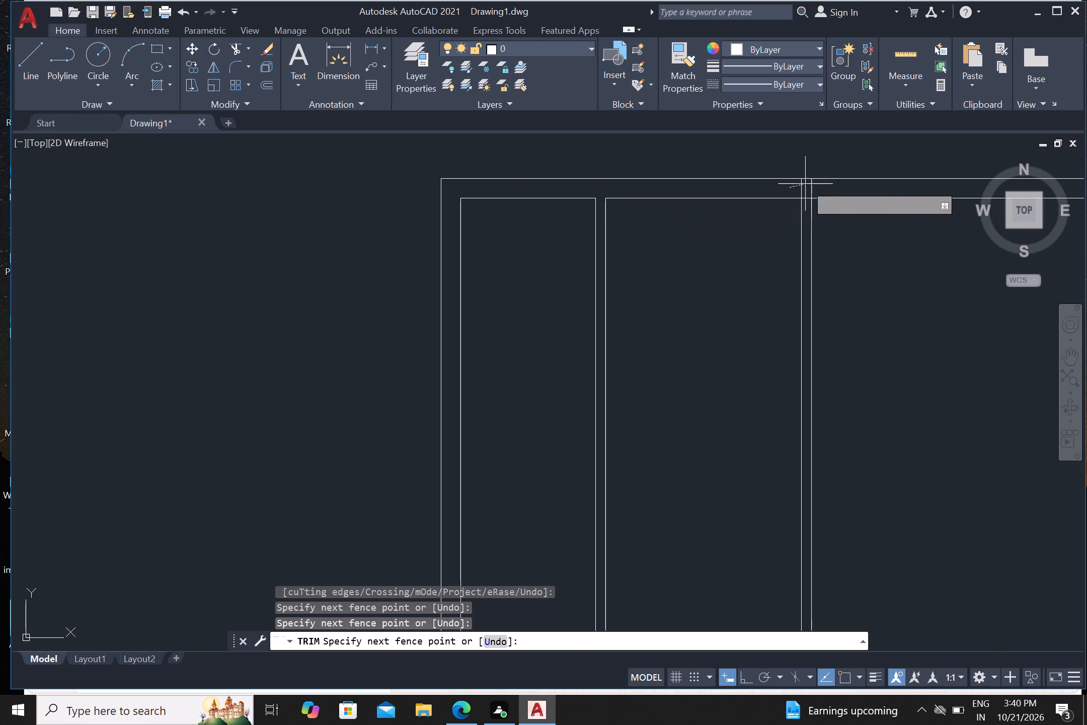
left_click(821, 186)
scroll(802, 189, "up", 1)
left_click(811, 196)
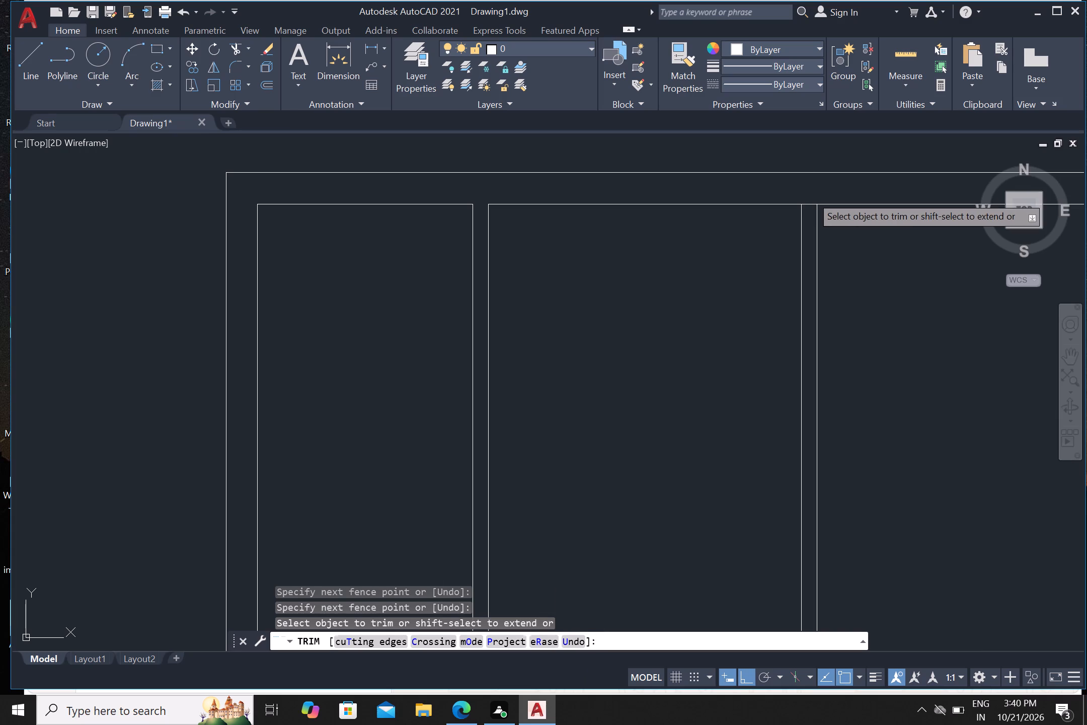
left_click(809, 211)
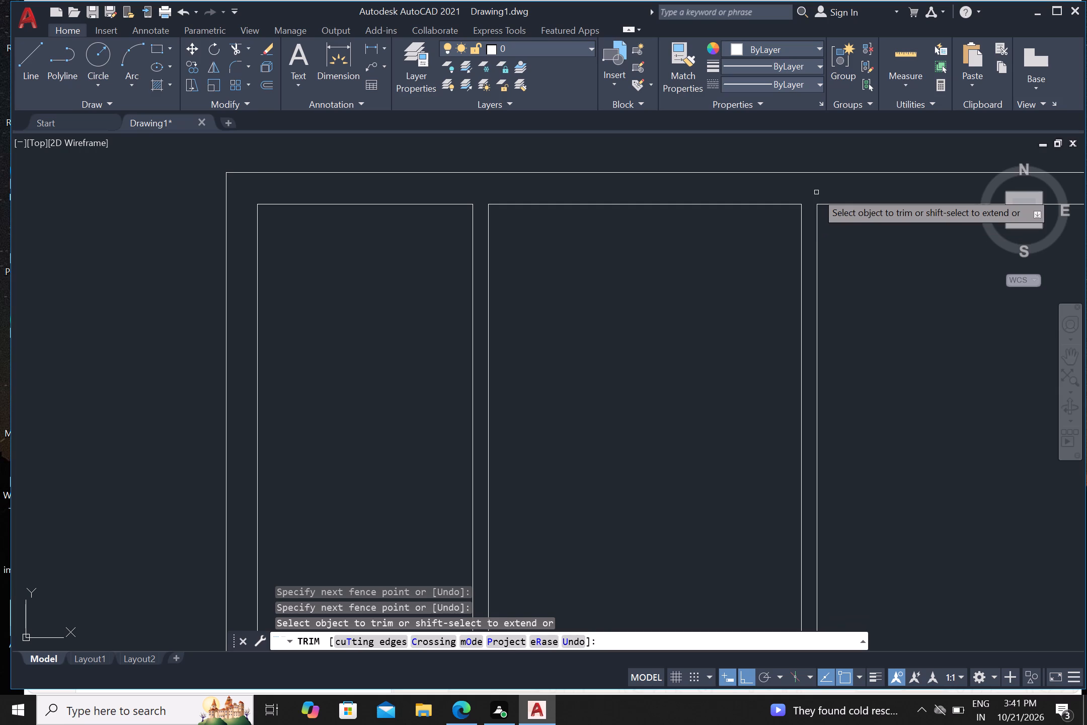
Trim the overlapping lines where the rightmost partition meets the top wall, leaving the junction open.
scroll(653, 265, "down", 1)
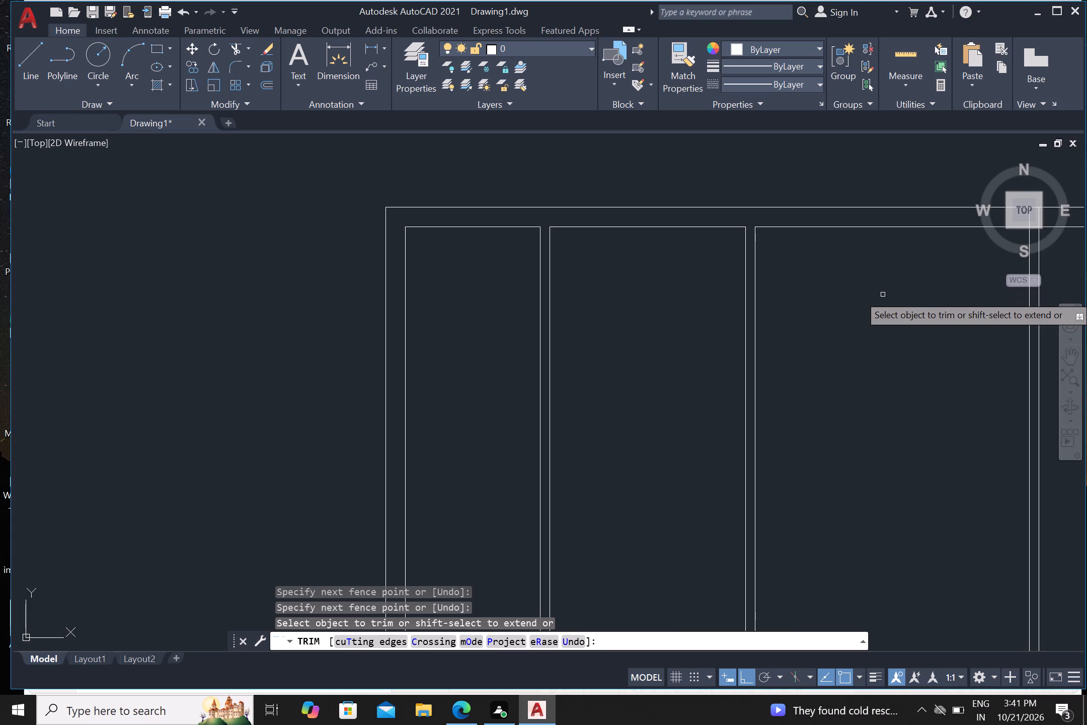
scroll(883, 295, "down", 1)
scroll(930, 299, "up", 1)
middle_click_drag(929, 299, 725, 271)
scroll(846, 204, "up", 2)
left_click(680, 160)
left_click_drag(767, 159, 758, 163)
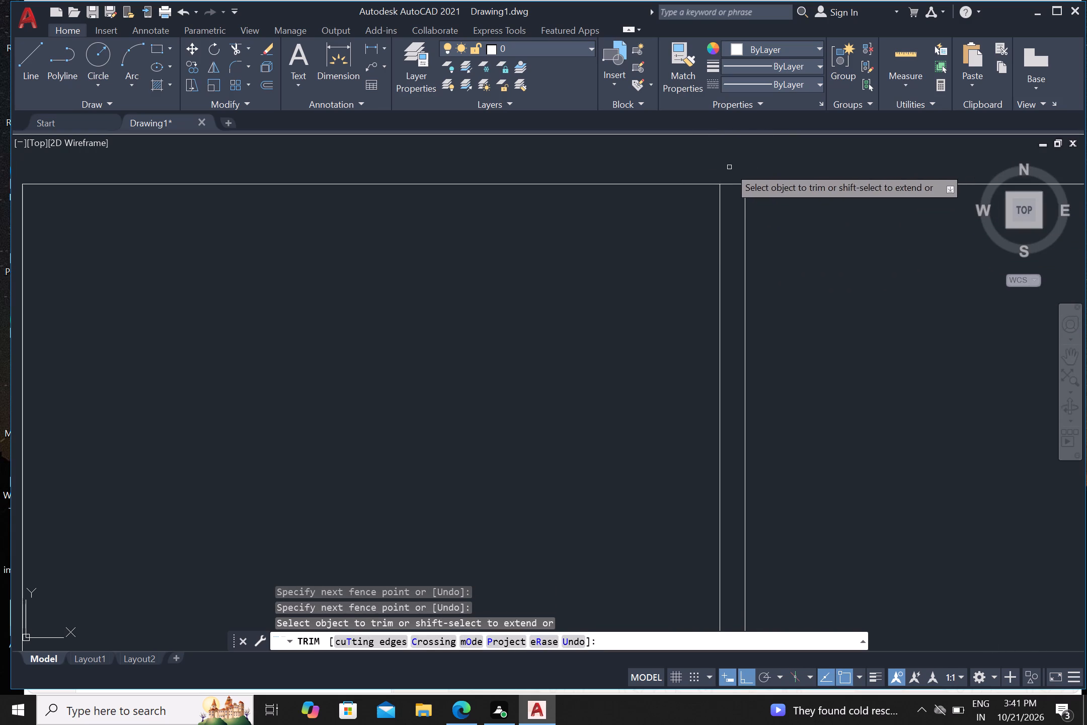
left_click(729, 167)
left_click(728, 192)
Trim the overlapping inner wall lines at the top-right corner of the outer wall.
scroll(737, 185, "down", 4)
scroll(840, 177, "up", 4)
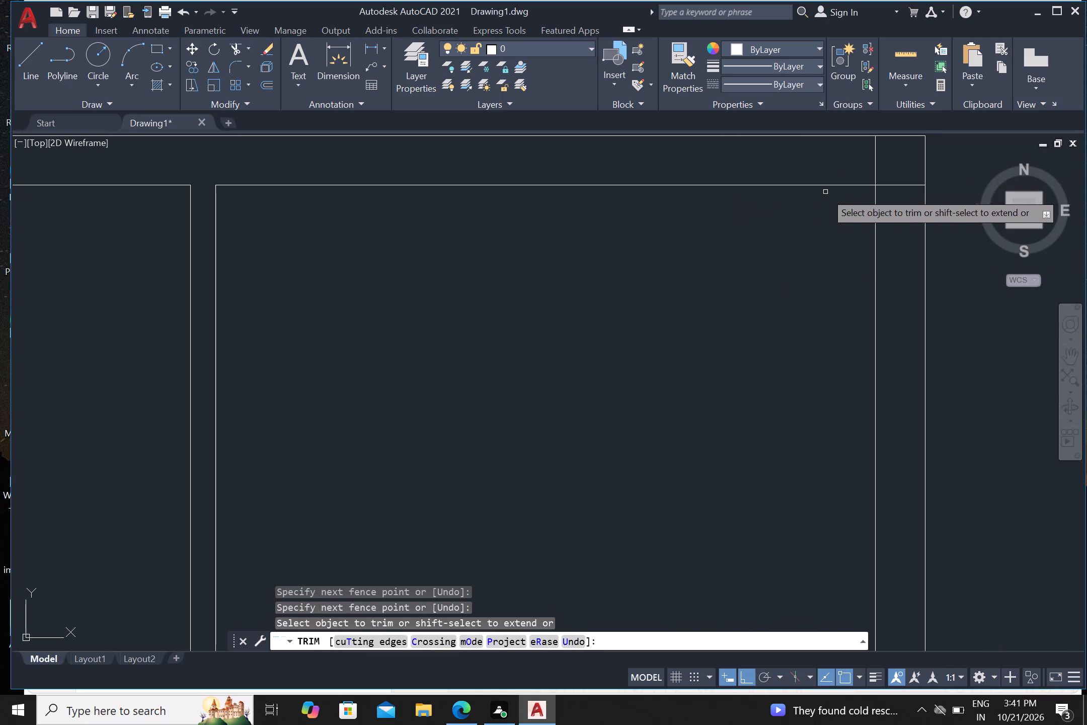
left_click(865, 155)
left_click_drag(880, 156, 885, 157)
left_click(888, 154)
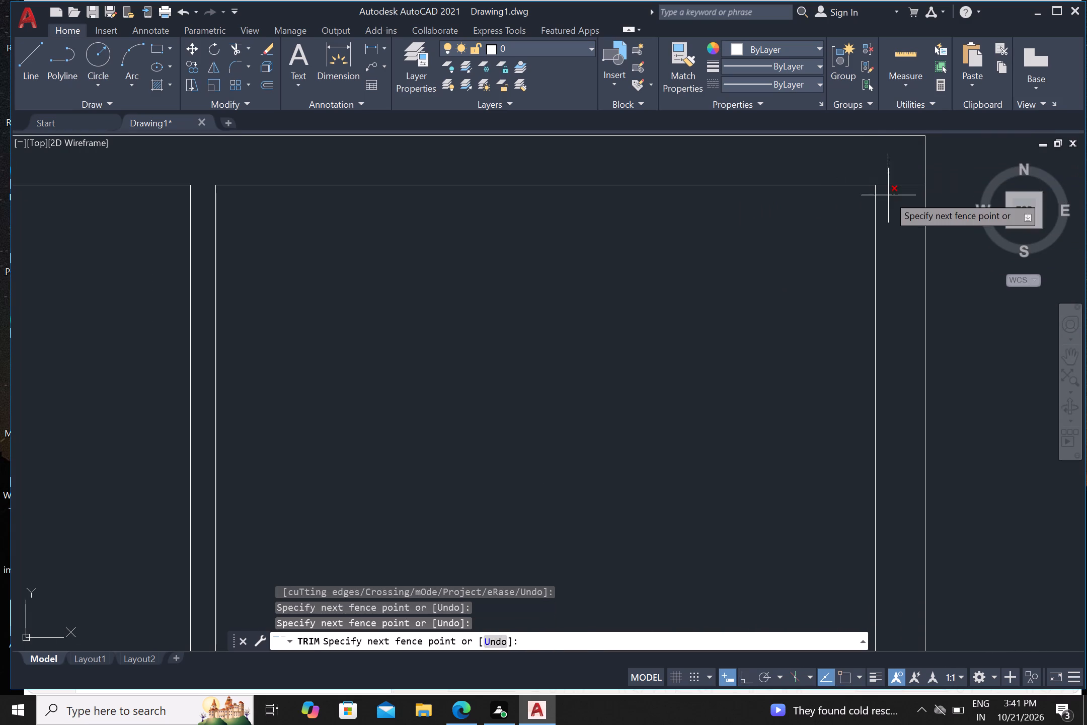
left_click(888, 203)
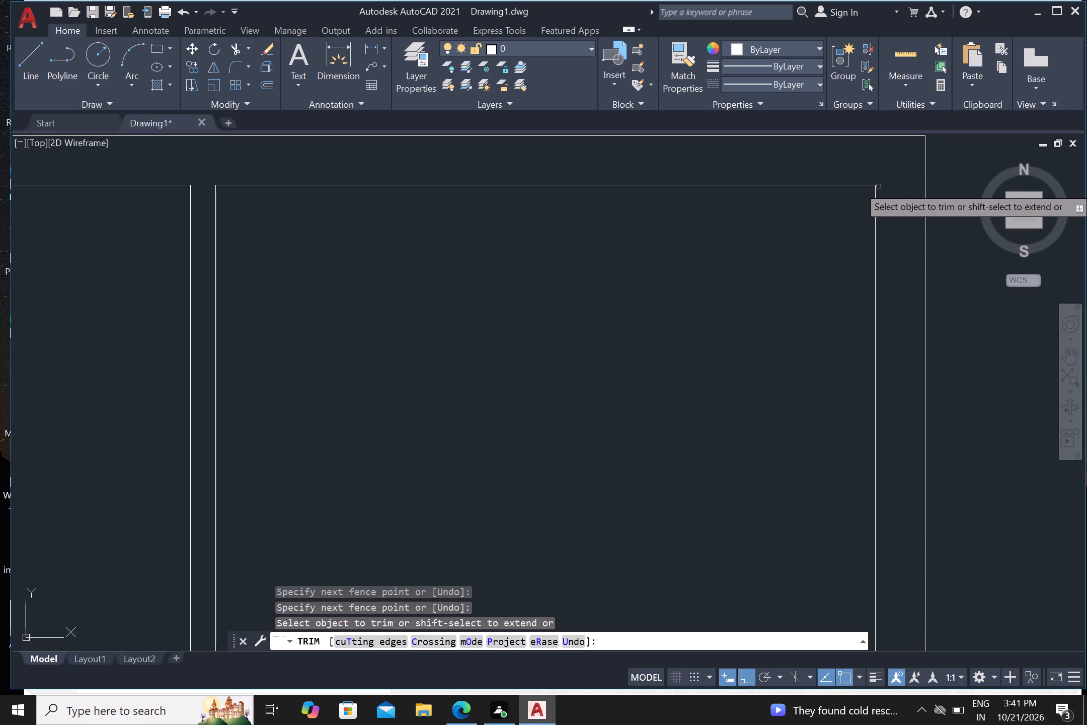
scroll(633, 272, "down", 3)
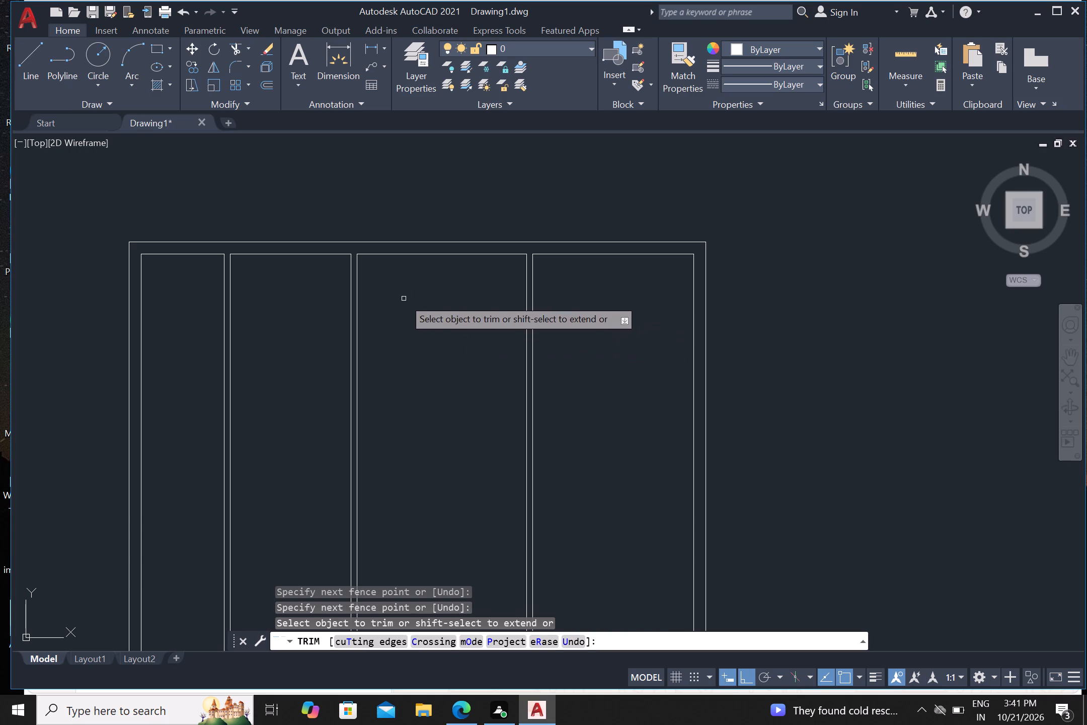
scroll(433, 307, "down", 1)
middle_click_drag(441, 320, 590, 224)
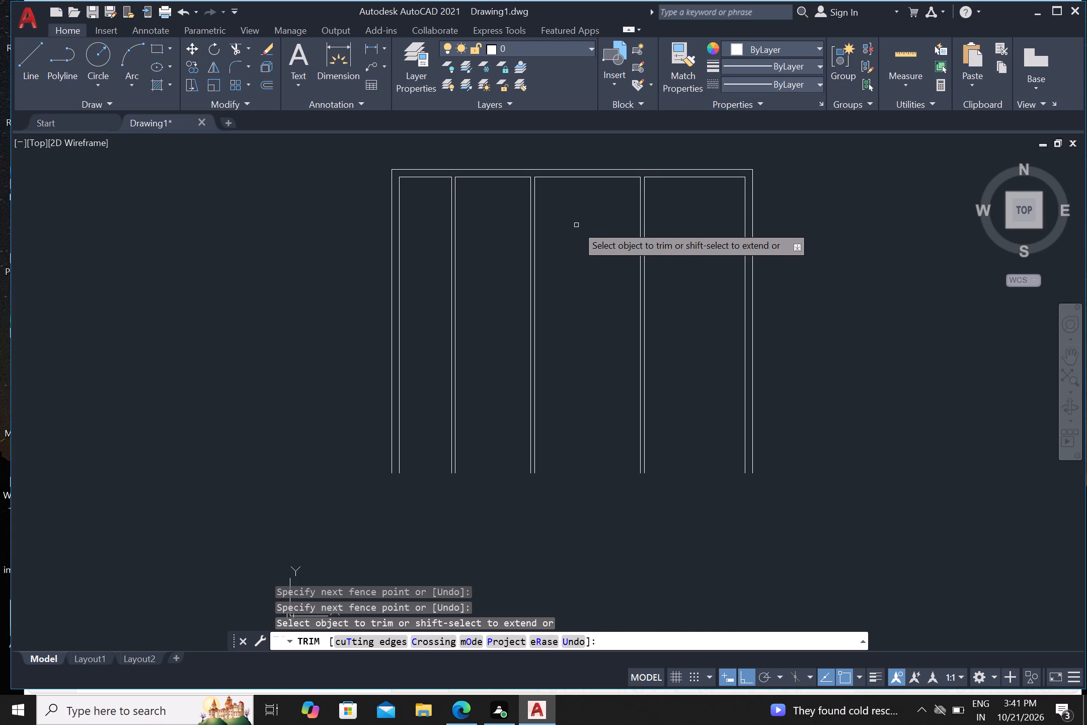
scroll(576, 225, "down", 1)
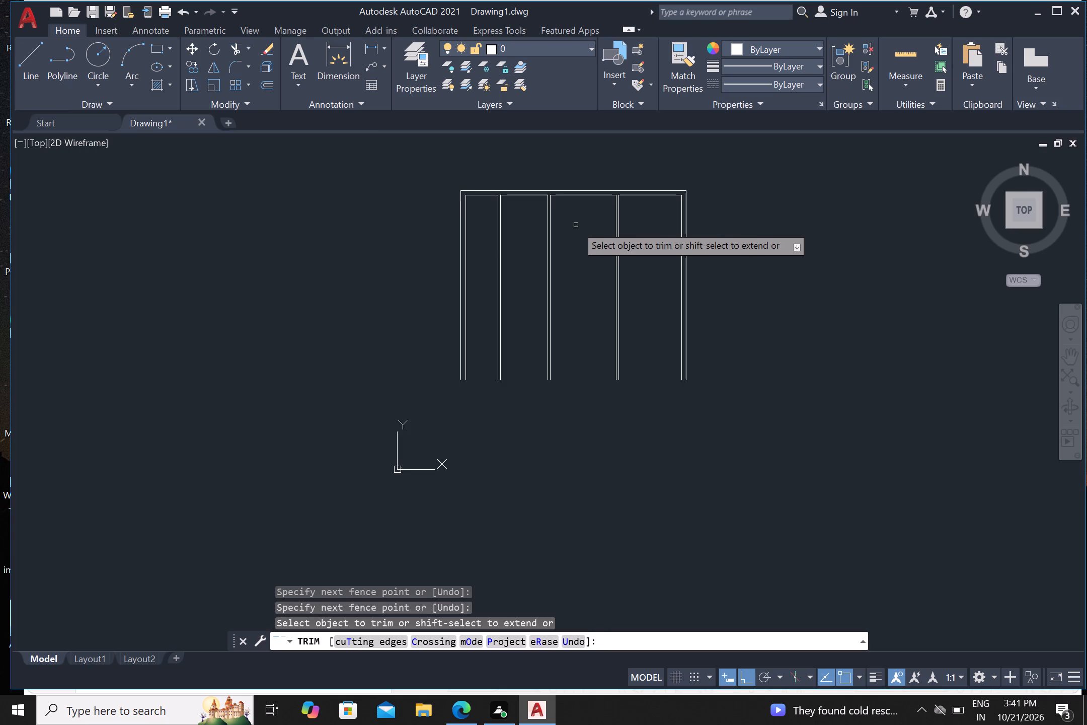
scroll(576, 222, "up", 1)
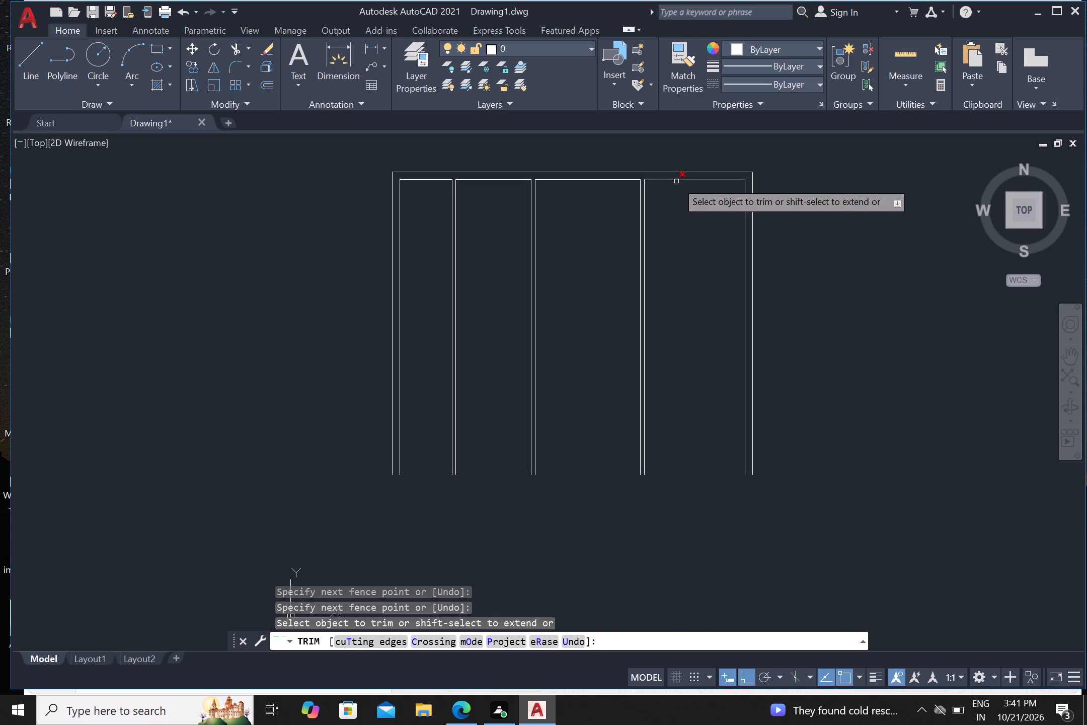
key("Escape")
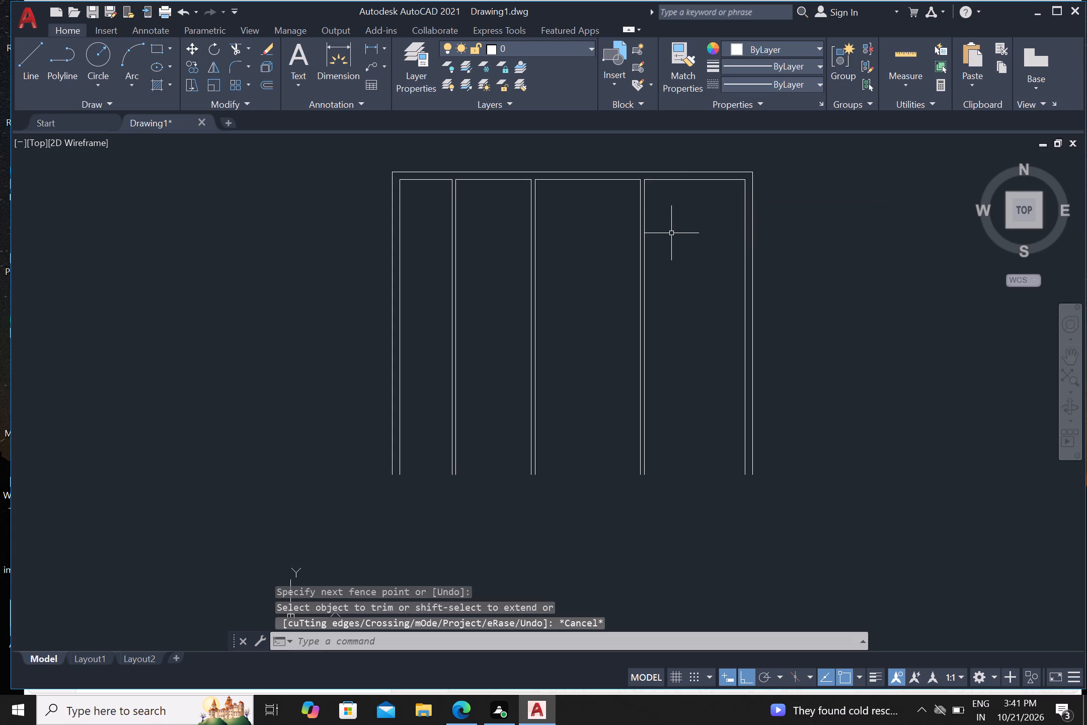
Offset the rightmost bay's inner top wall line 12' down, and offset the resulting line 4.5" further down as a cross wall.
key("o")
key("Return")
type("12'")
key("Return")
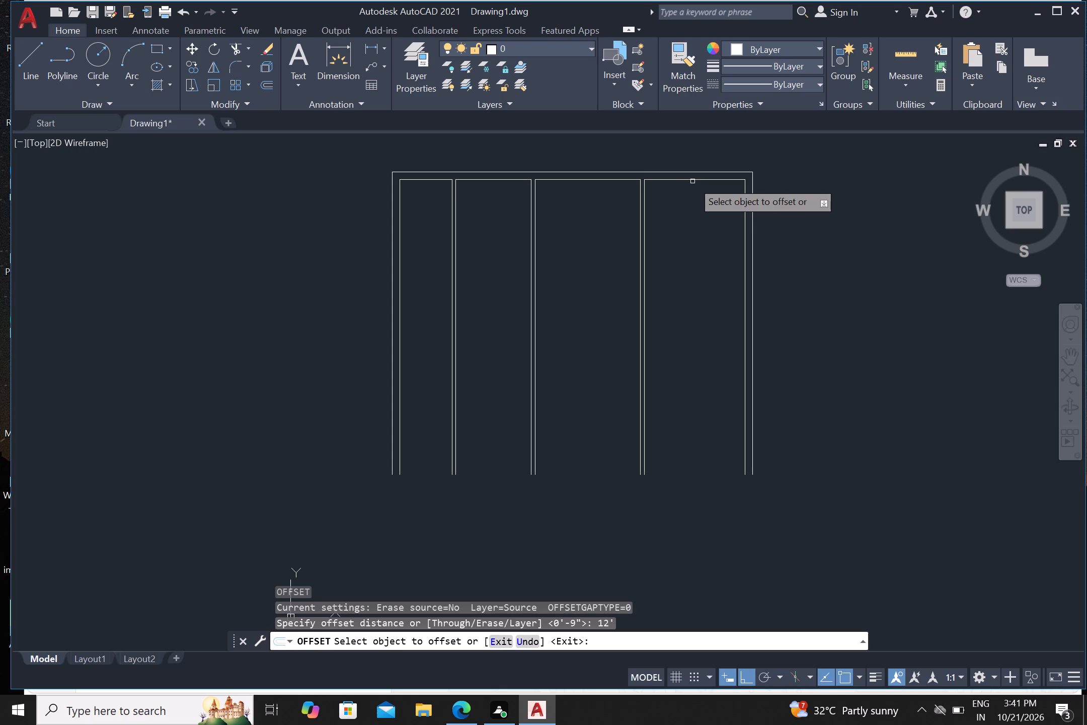
left_click(699, 180)
left_click_drag(699, 298, 704, 307)
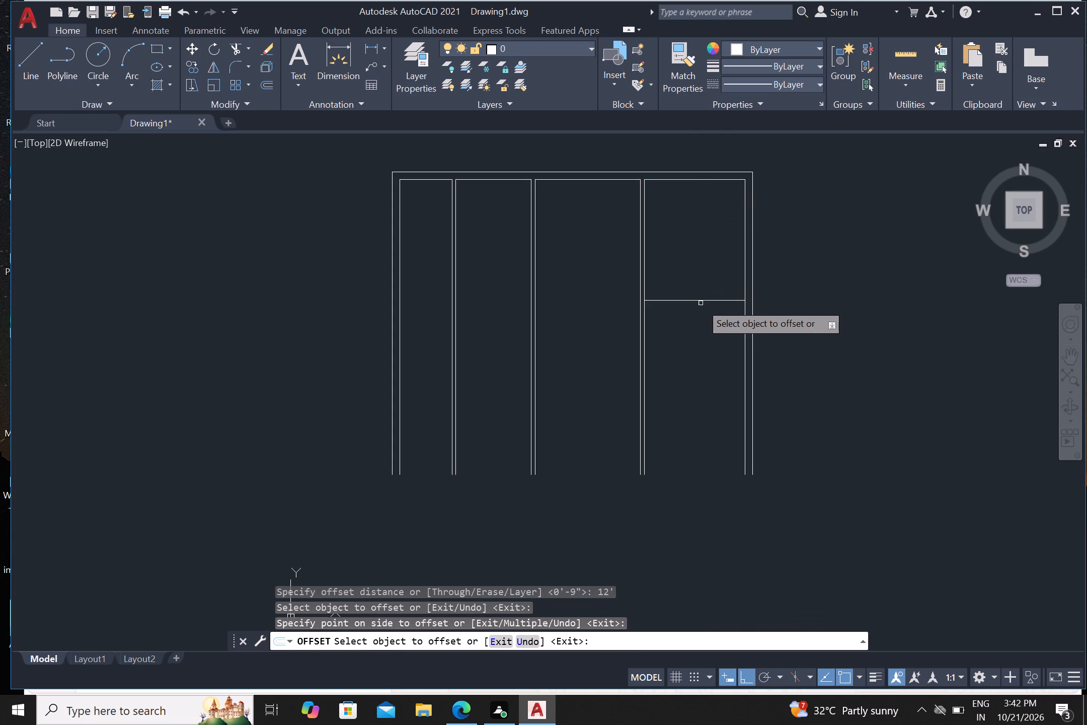
left_click_drag(700, 302, 701, 313)
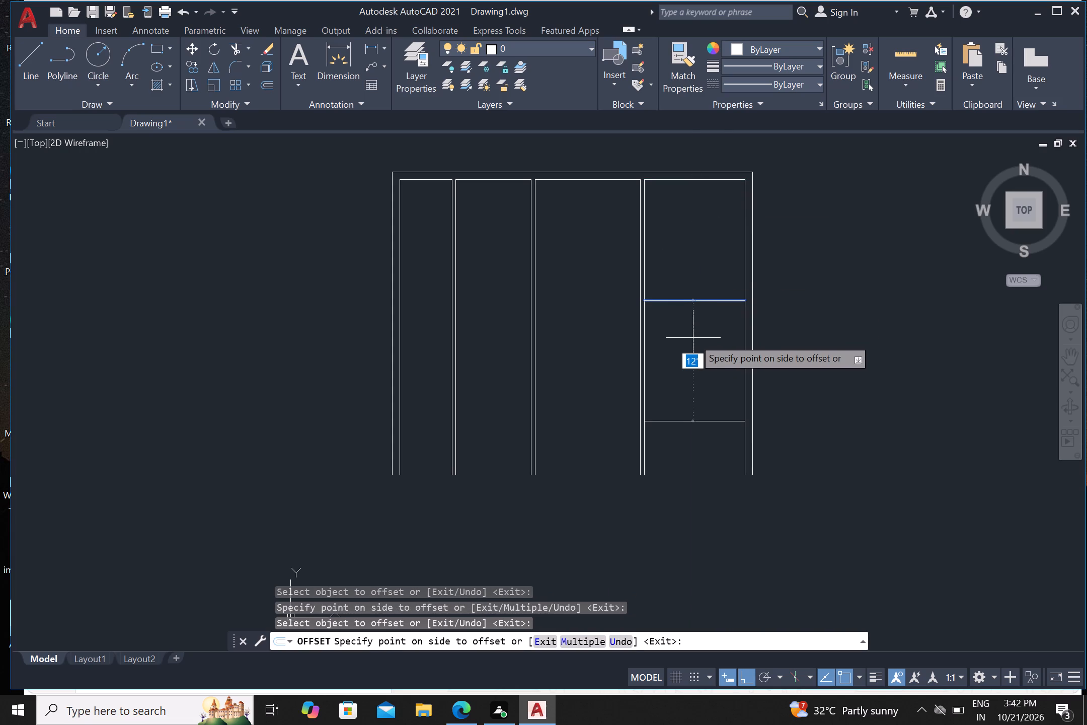
type("4.5")
key("shift+quotedbl")
key("Return")
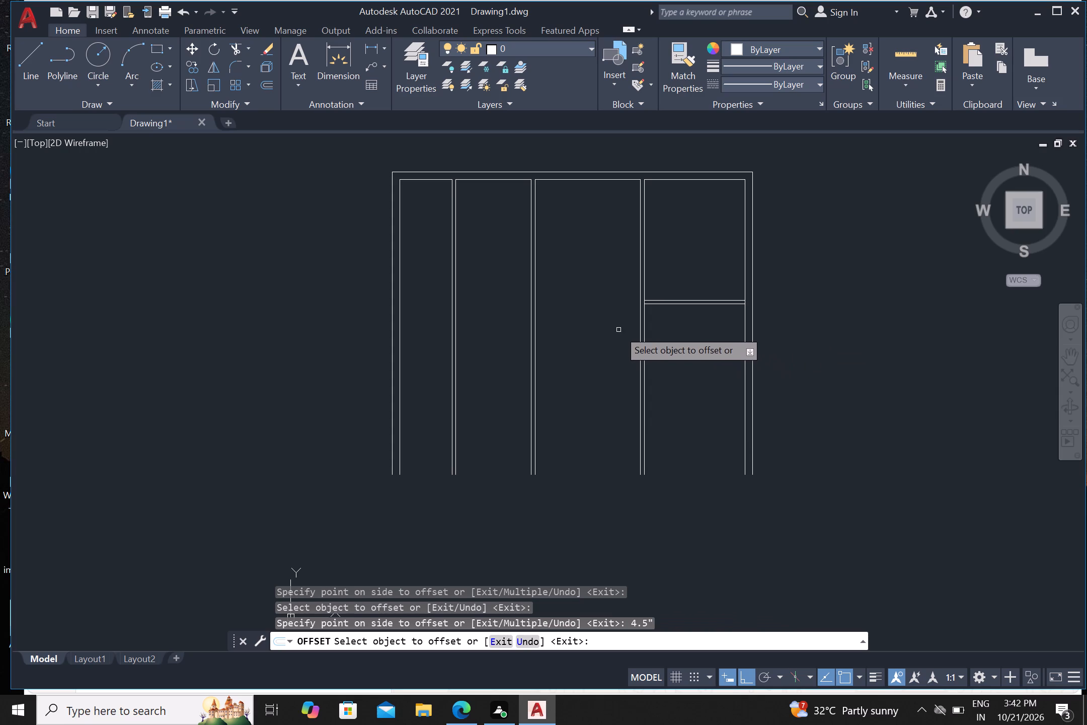
Offset the third bay's inner top wall line 4' down, and offset the resulting line 4.5" further down as a cross wall.
left_click(589, 180)
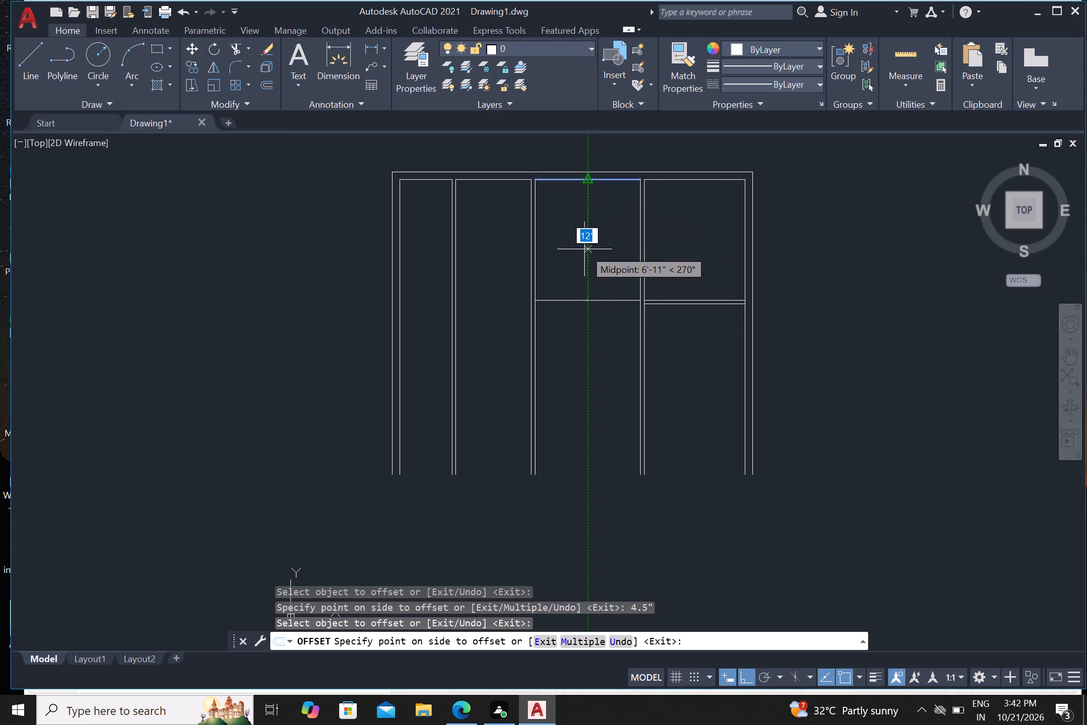
key("4")
key("apostrophe")
key("Return")
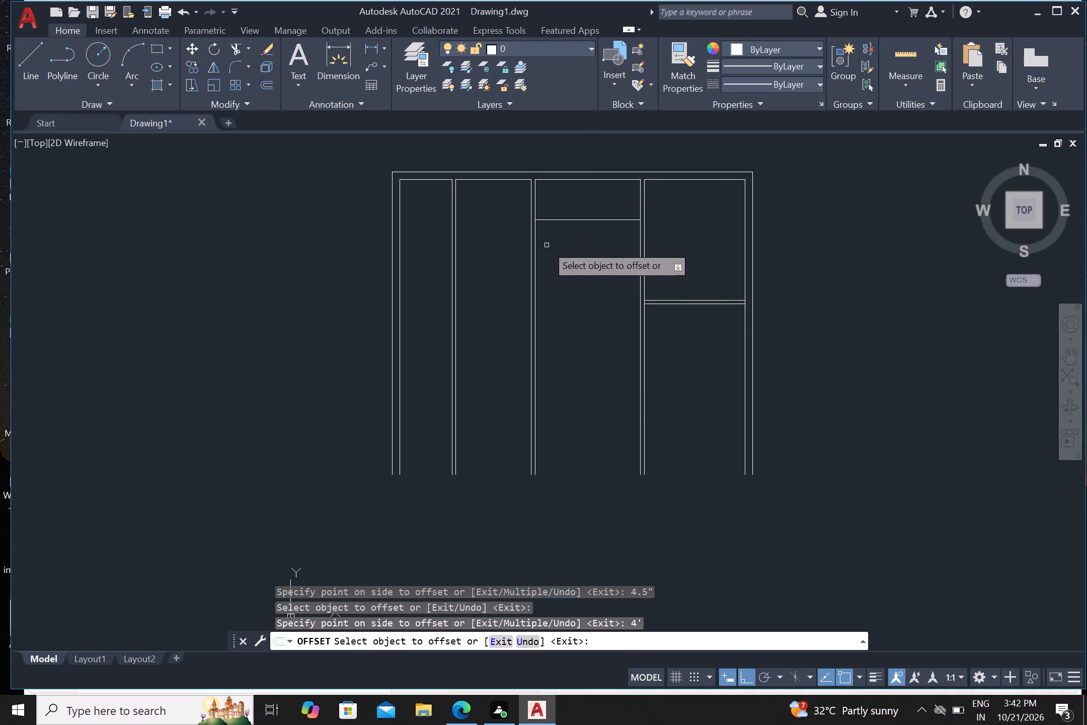
left_click(571, 220)
key("4")
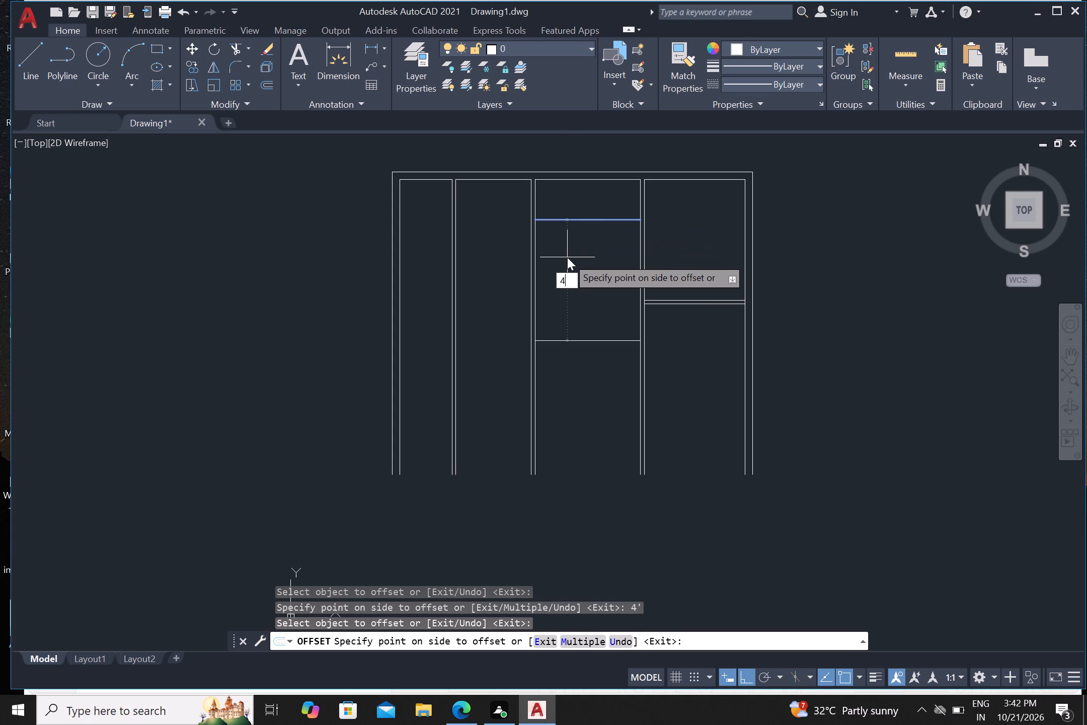
type(".5")
key("shift+quotedbl")
key("Return")
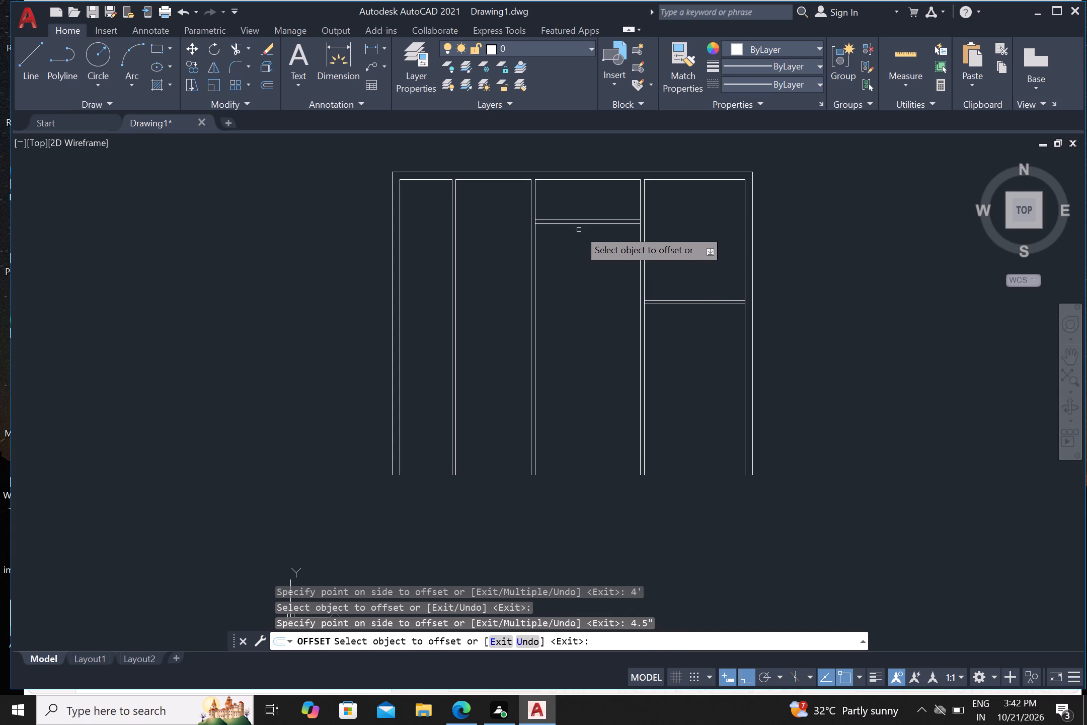
Offset the lower line of the third bay's cross wall 10'3" downward.
left_click(597, 223)
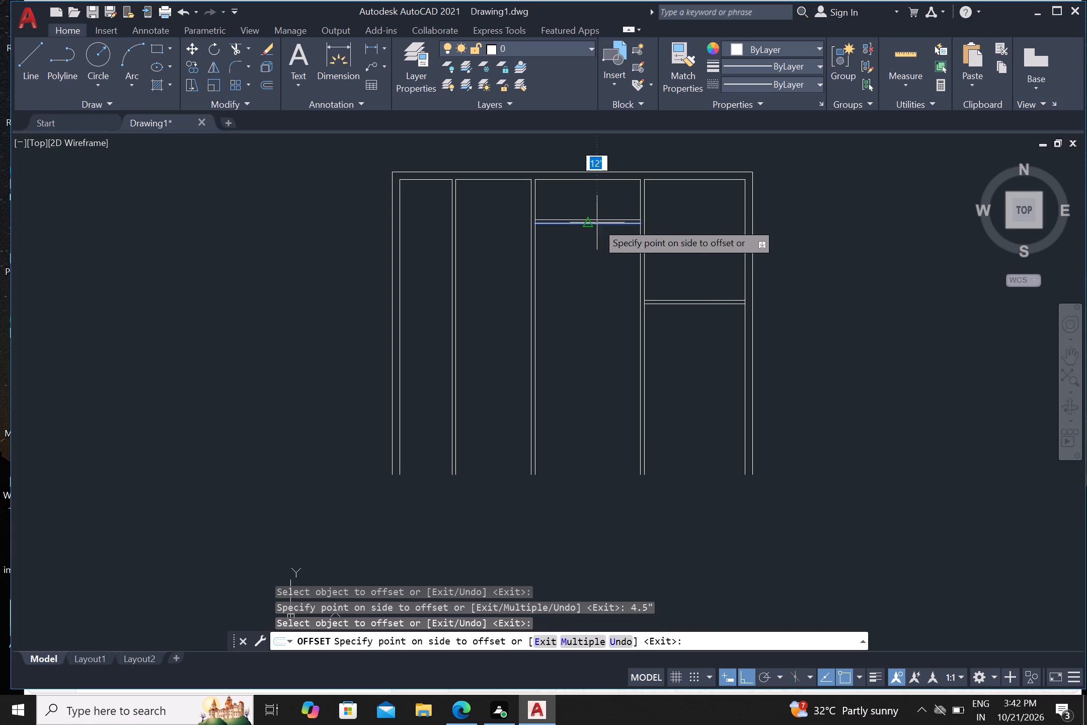
type("10'")
key("3")
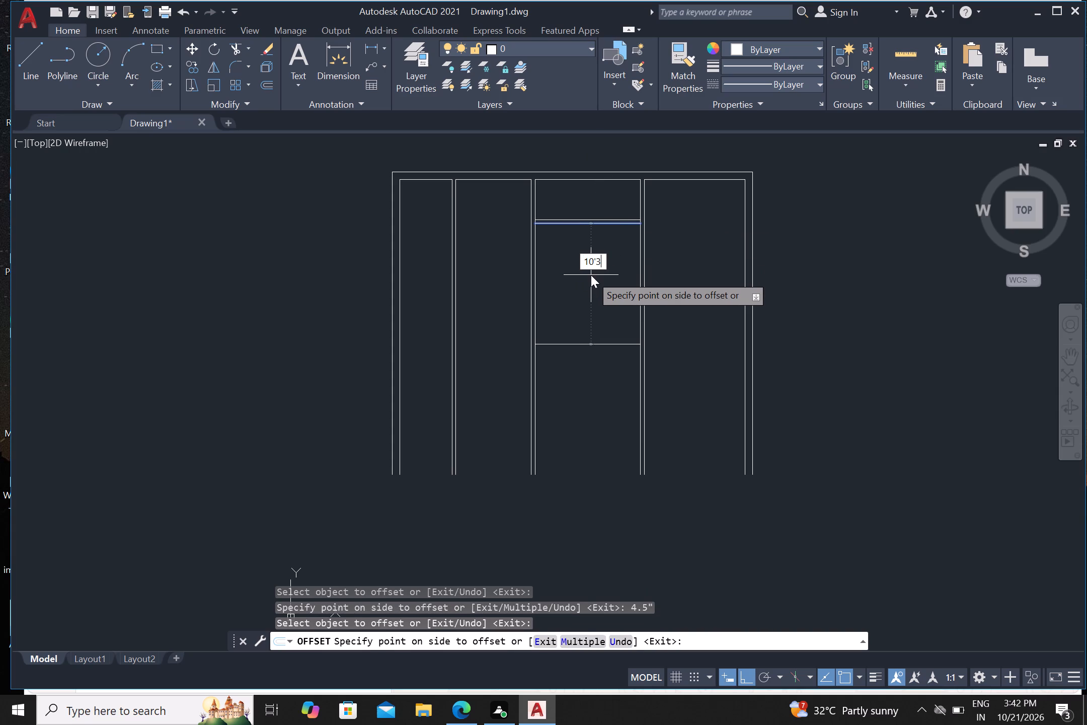
key("shift+quotedbl")
key("Return")
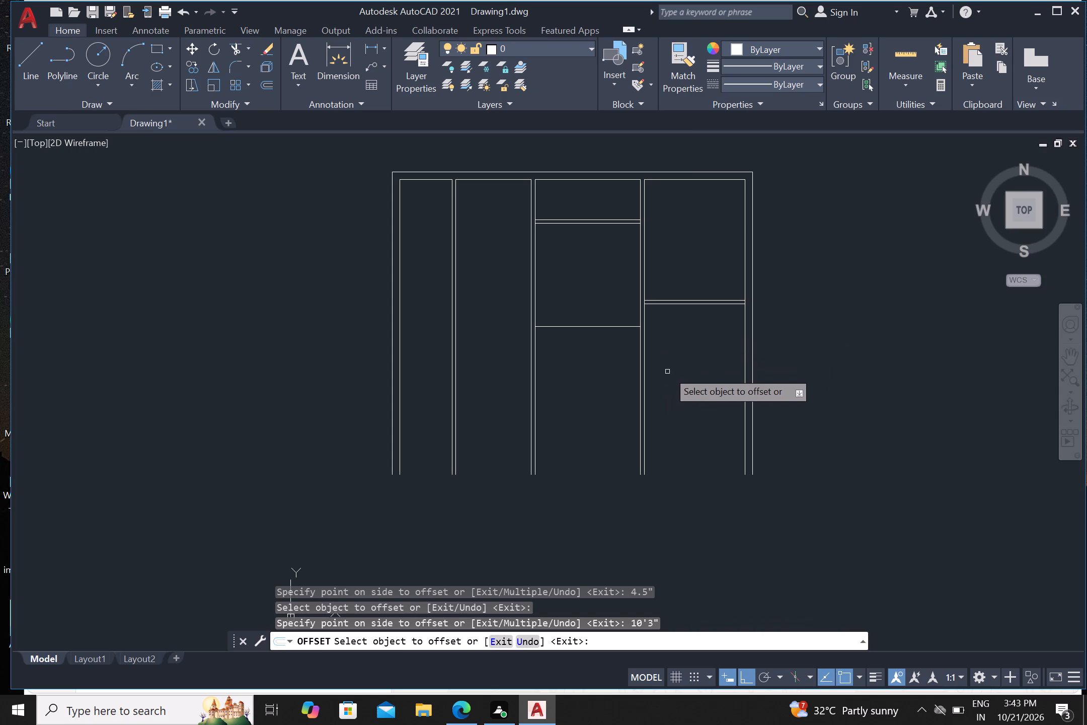
scroll(672, 340, "up", 1)
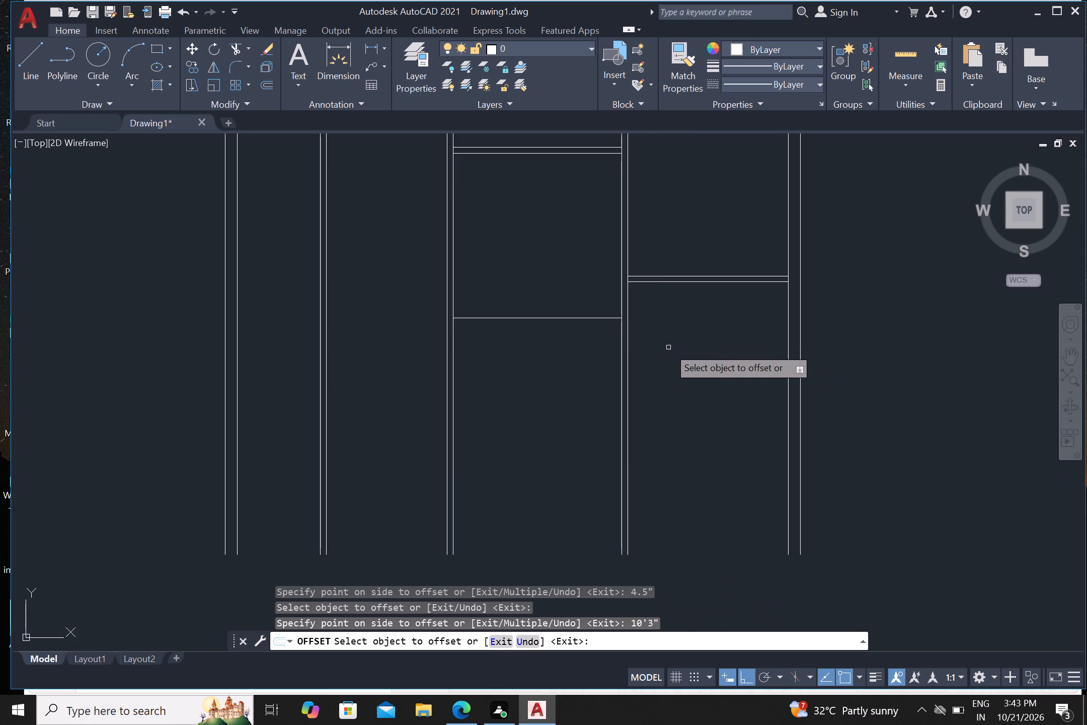
Trim the short piece of partition line between the two lines of the rightmost bay's cross wall.
key("Escape")
type("tr")
key("Return")
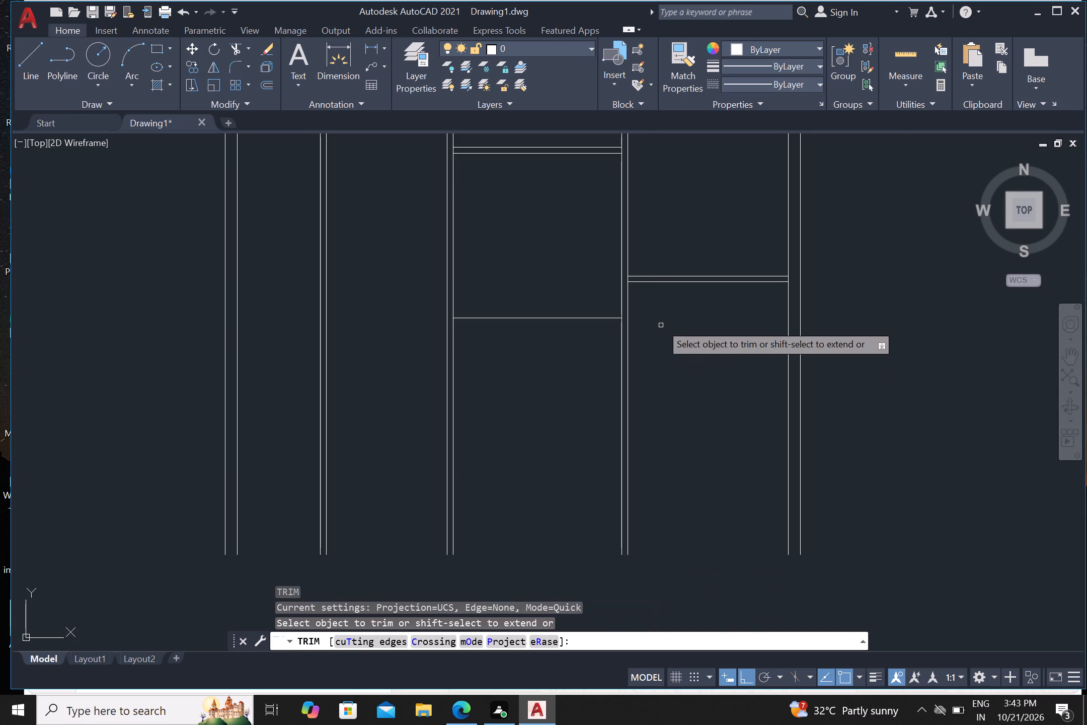
scroll(632, 293, "up", 2)
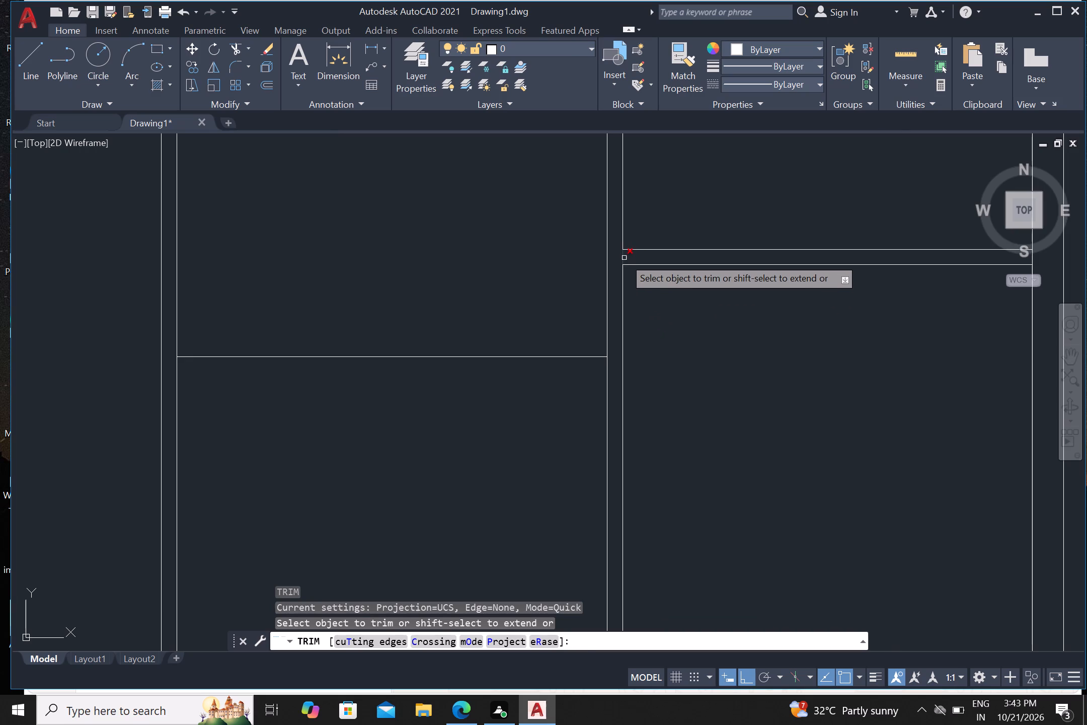
left_click(624, 258)
scroll(639, 265, "down", 3)
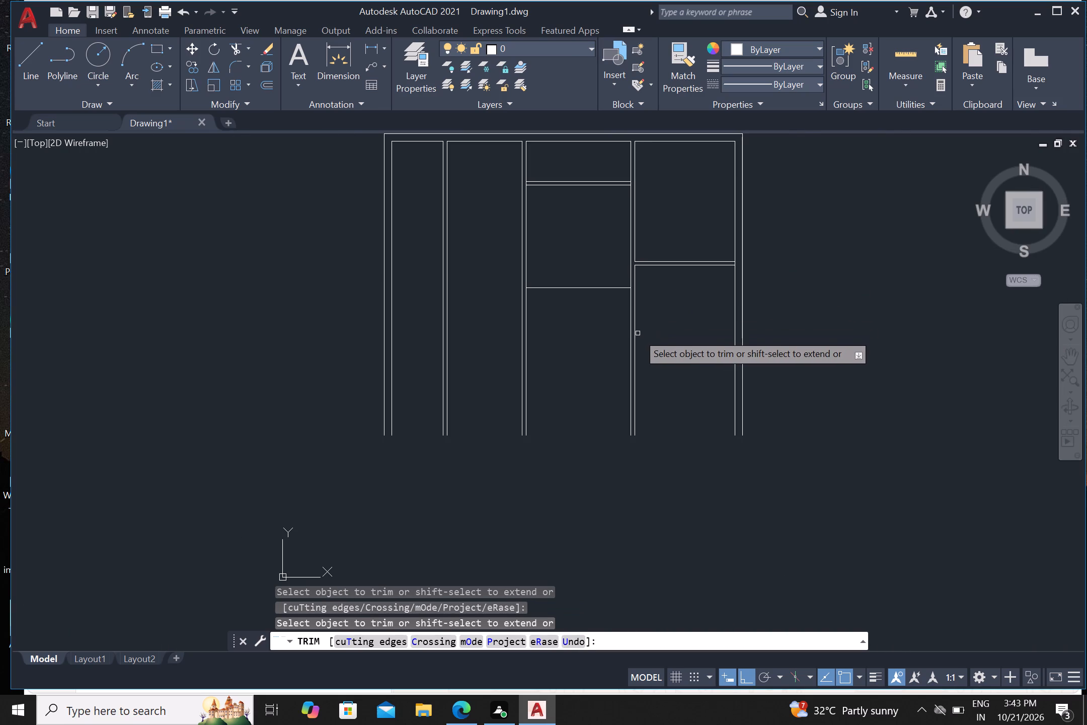
key("Escape")
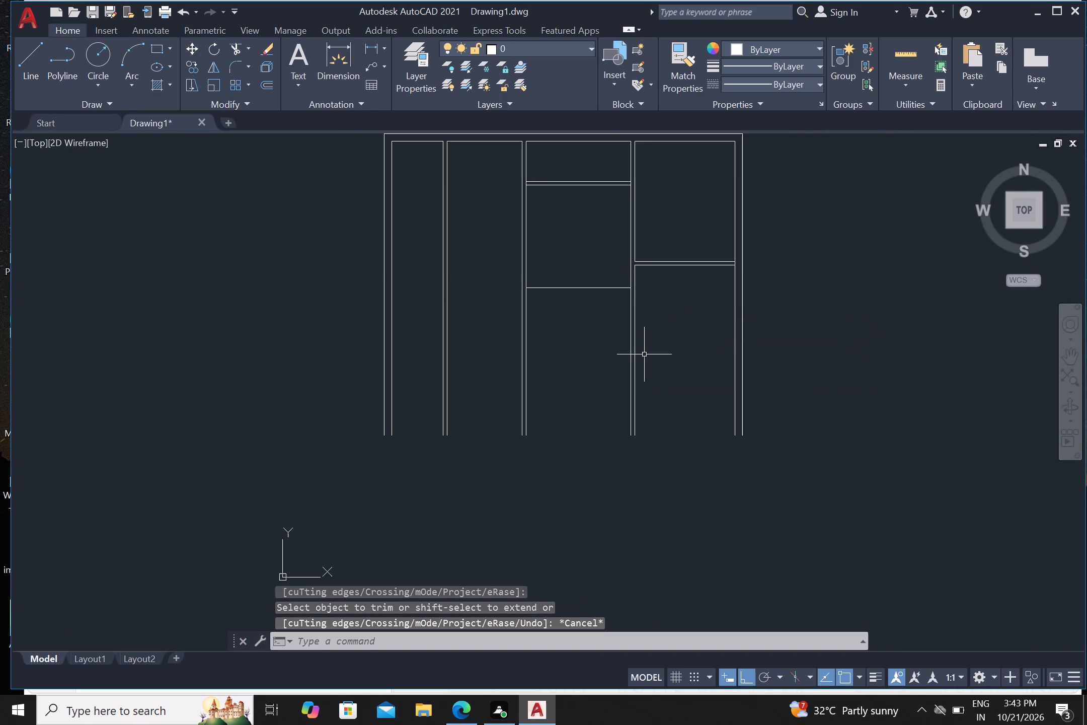
Offset the rightmost bay's left wall line below the cross wall 5'2" to the right.
key("o")
key("Return")
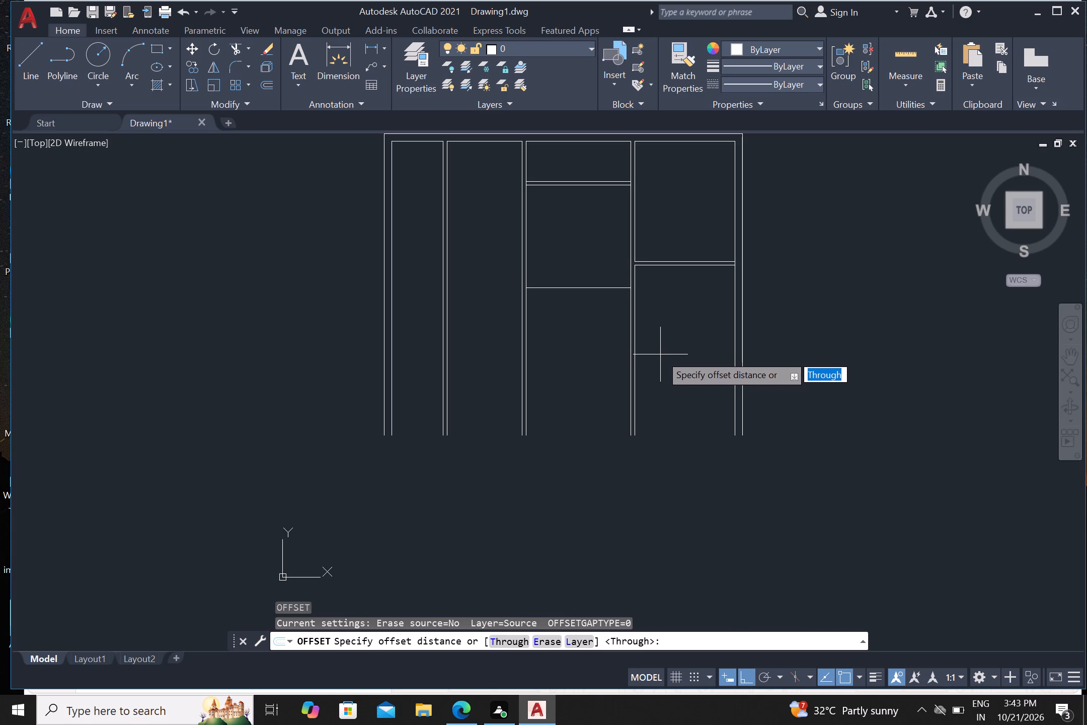
type("5'2")
key("shift+quotedbl")
key("Return")
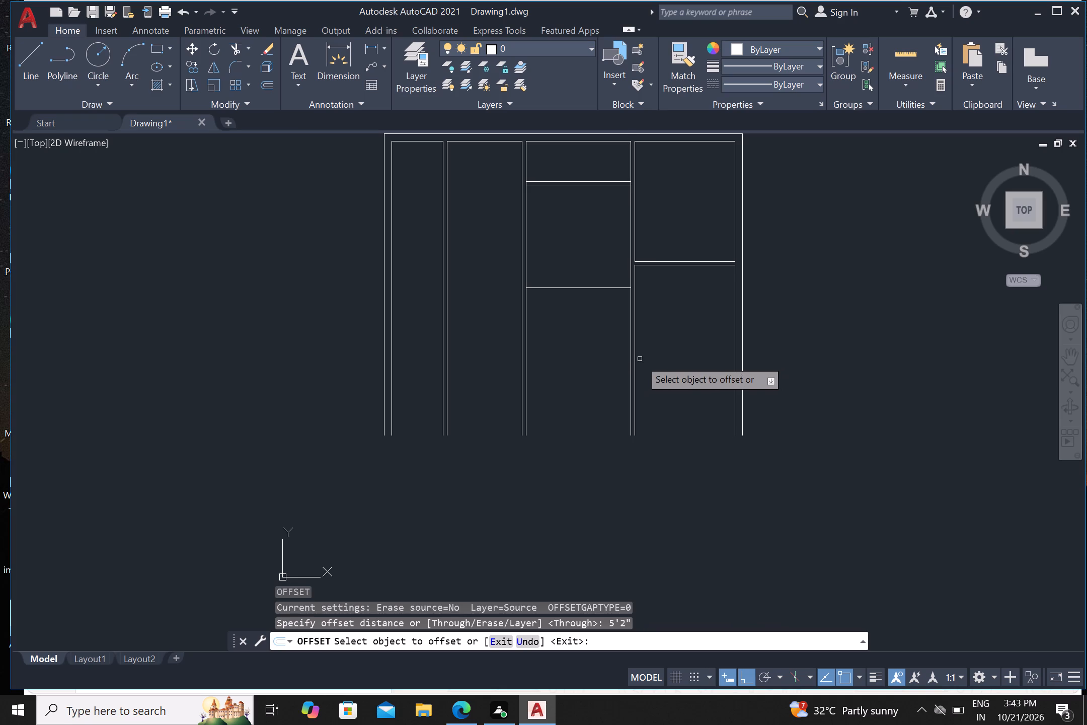
left_click(636, 370)
left_click(674, 367)
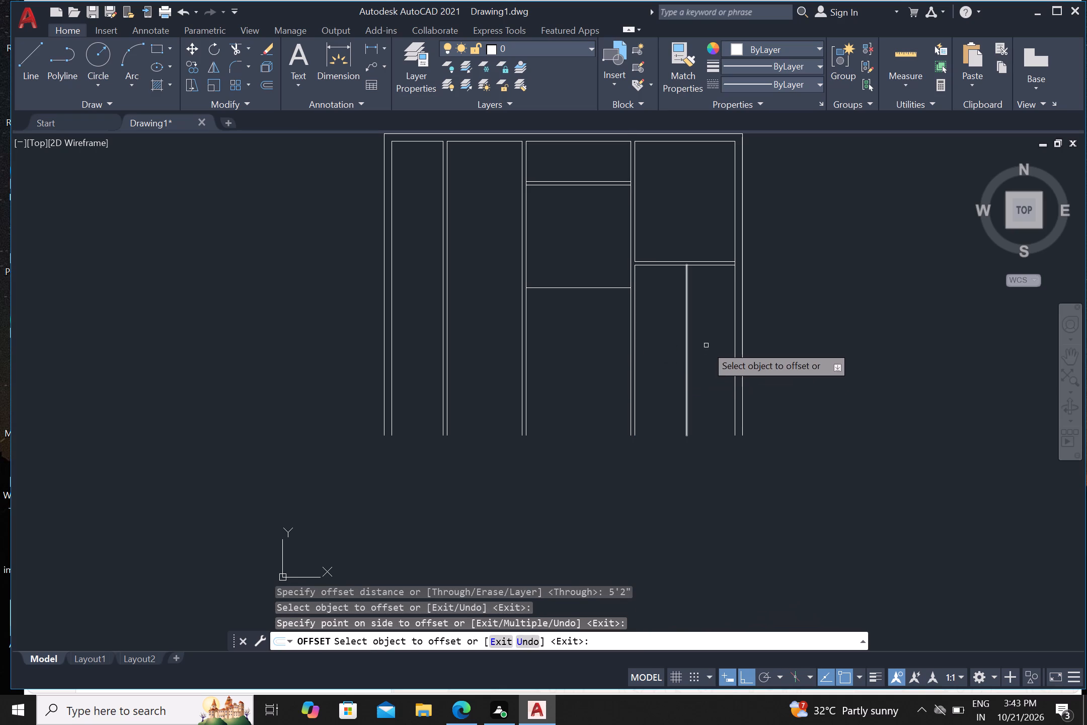
scroll(723, 283, "up", 1)
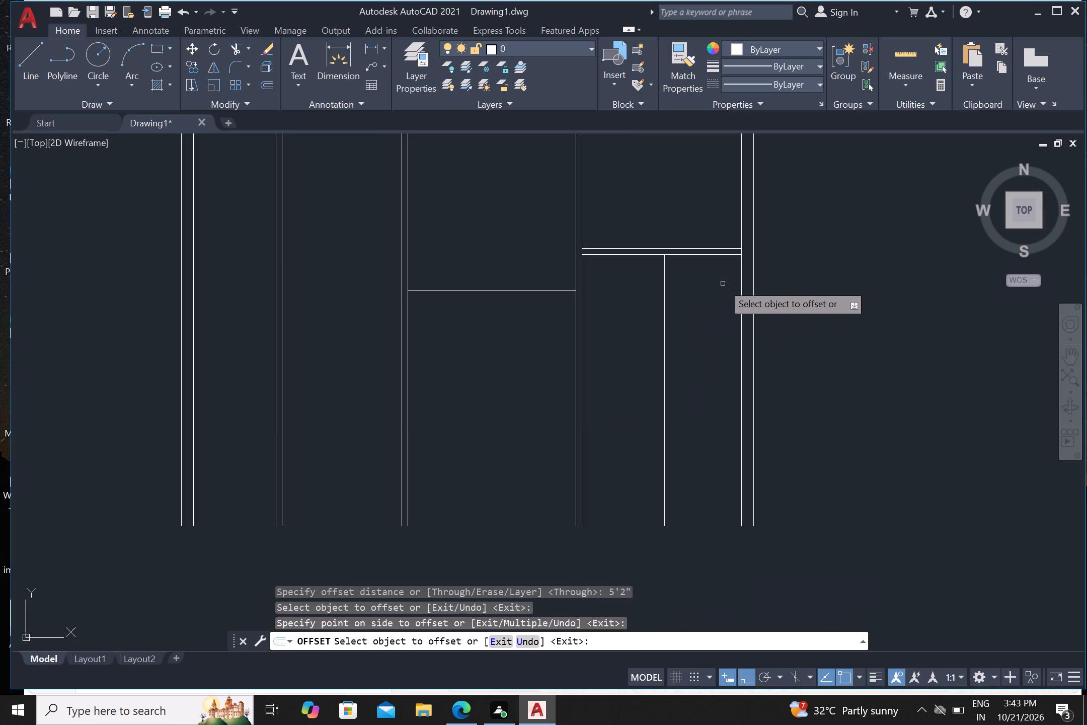
key("Escape")
Draw a horizontal line from the right end of the cross wall's lower line out past the right outer wall.
key("l")
key("Return")
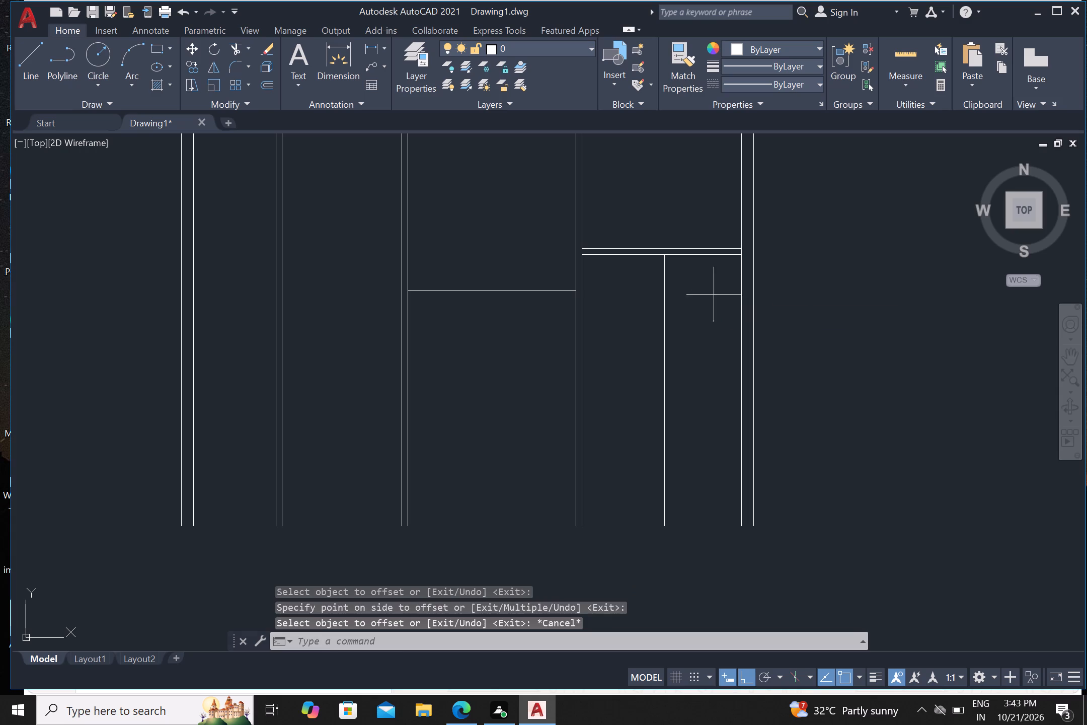
left_click(739, 255)
left_click(774, 258)
key("Return")
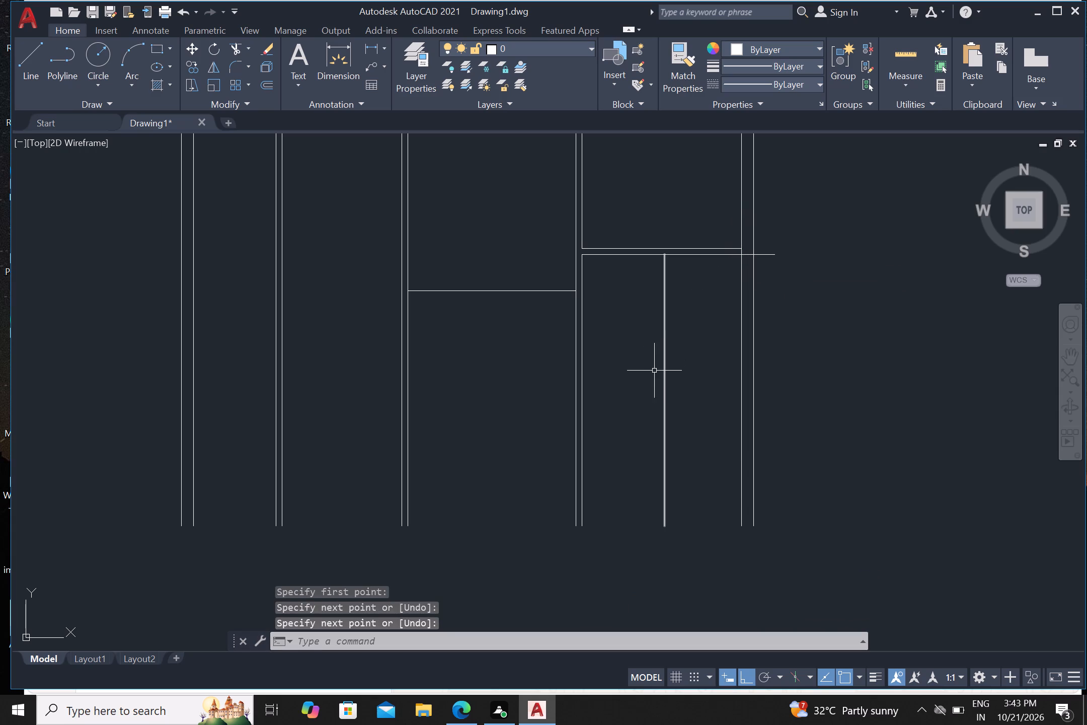
Trim the right outer wall's two lines below the cross wall and the horizontal line's overhang beyond the outer wall.
type("tr")
key("Return")
left_click(717, 314)
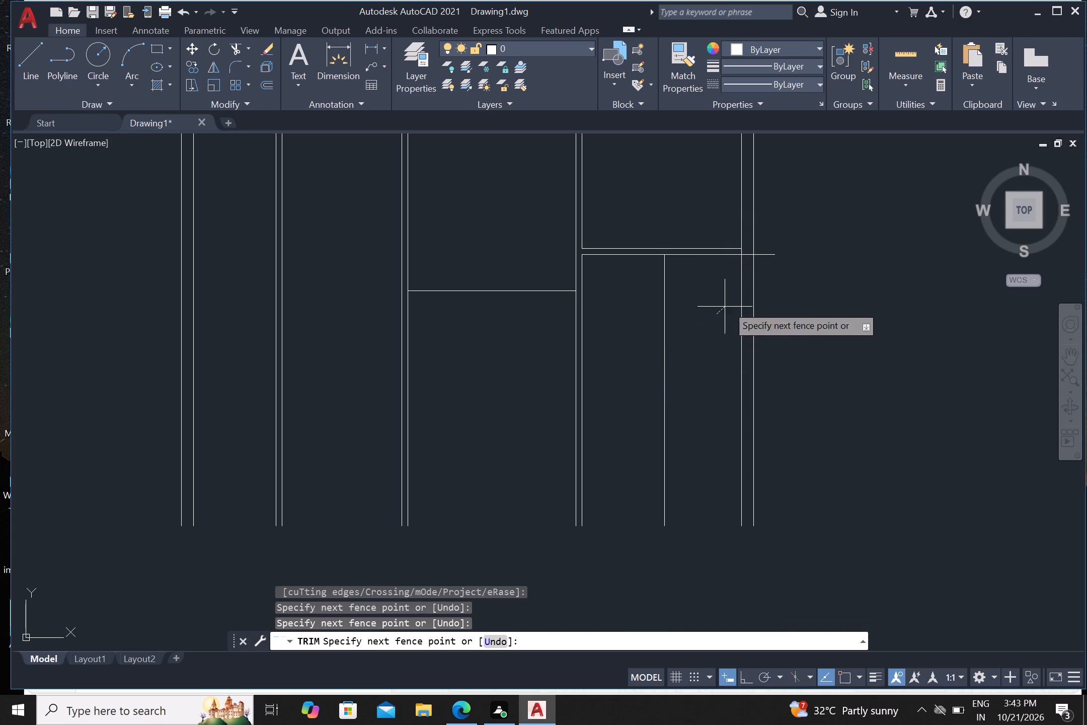
left_click(775, 250)
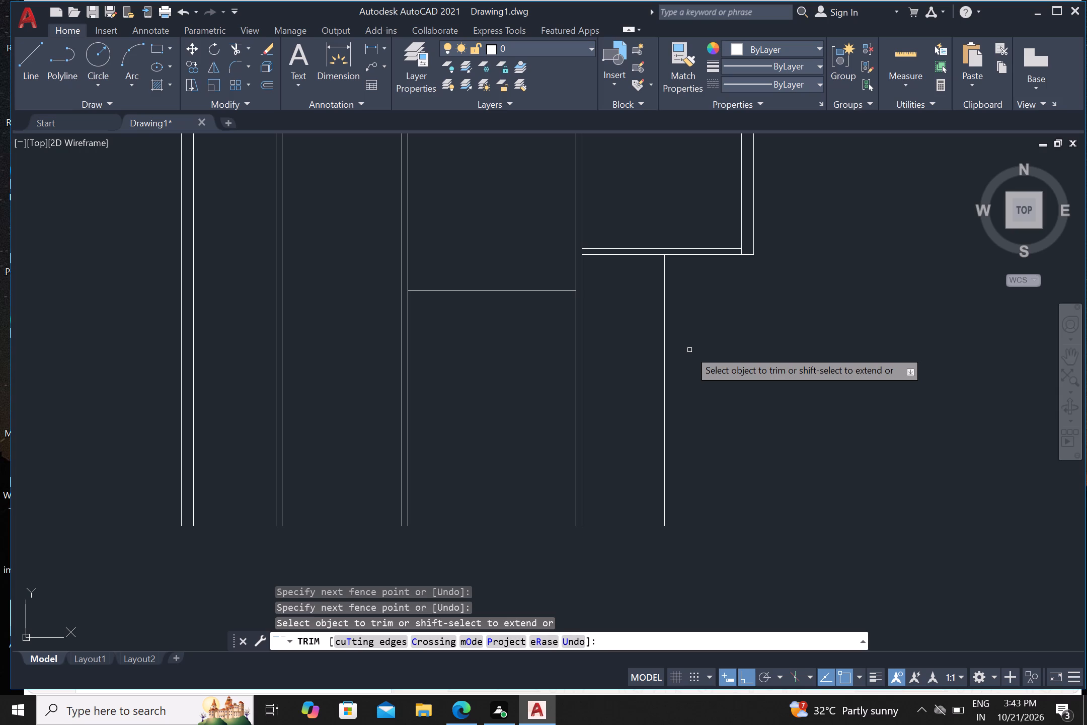
key("Escape")
Offset the new vertical line below the cross wall 4.5" to the right as a partition wall.
key("o")
key("Return")
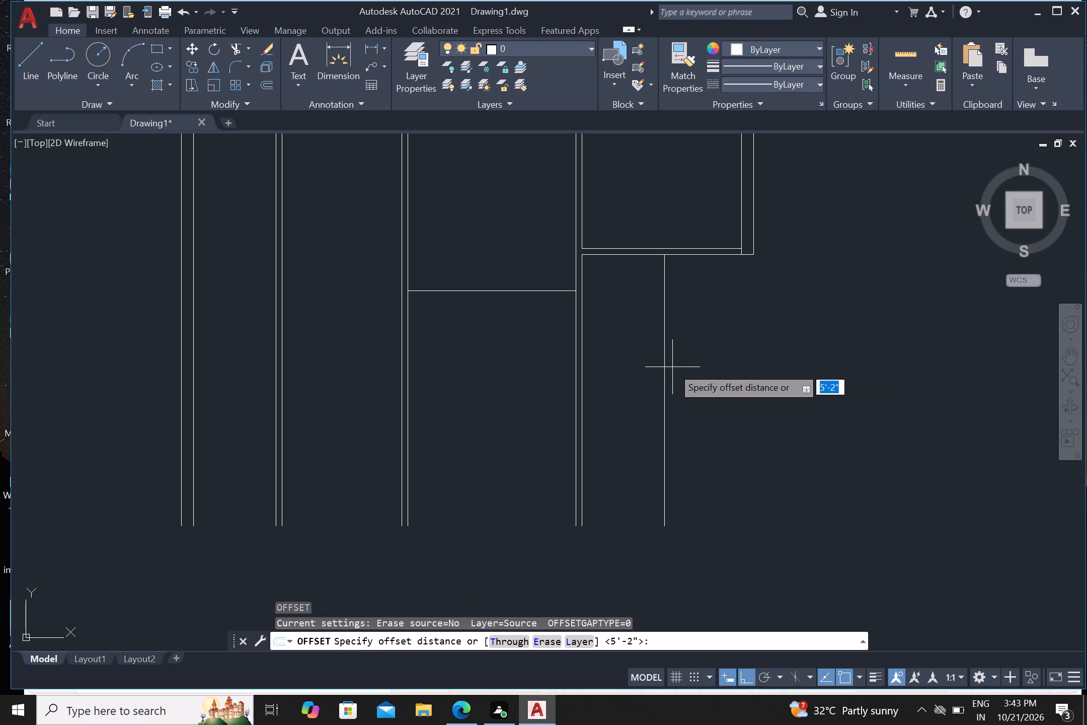
type("4.")
key("5")
key("shift+quotedbl")
key("Return")
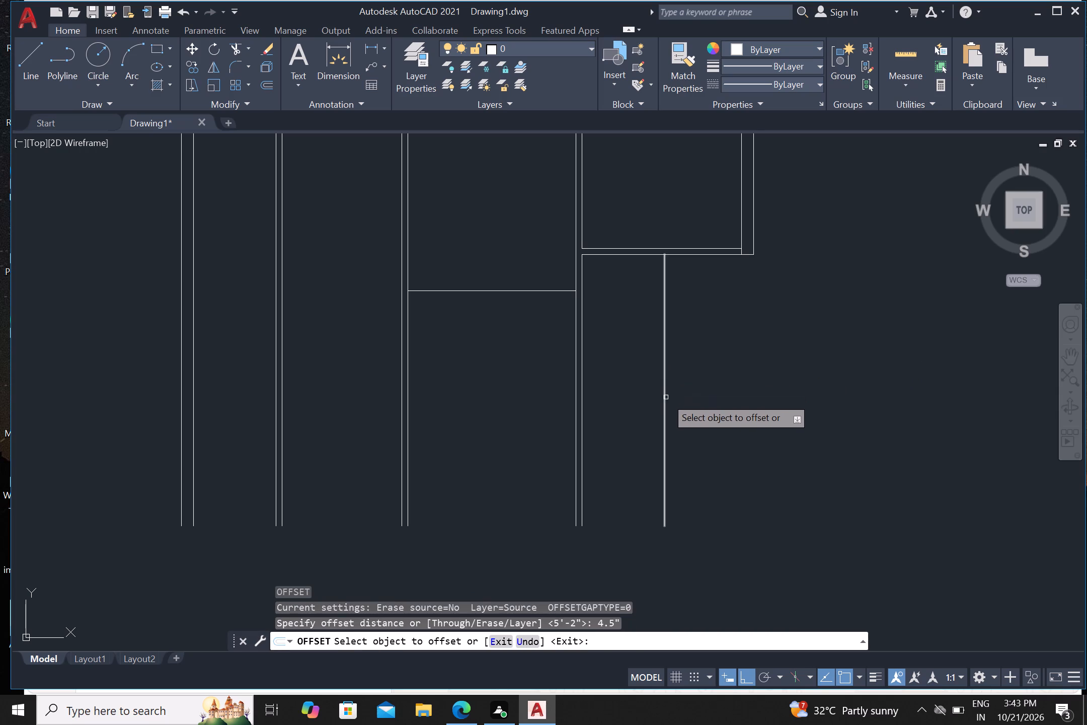
left_click_drag(665, 398, 674, 398)
left_click_drag(689, 389, 700, 391)
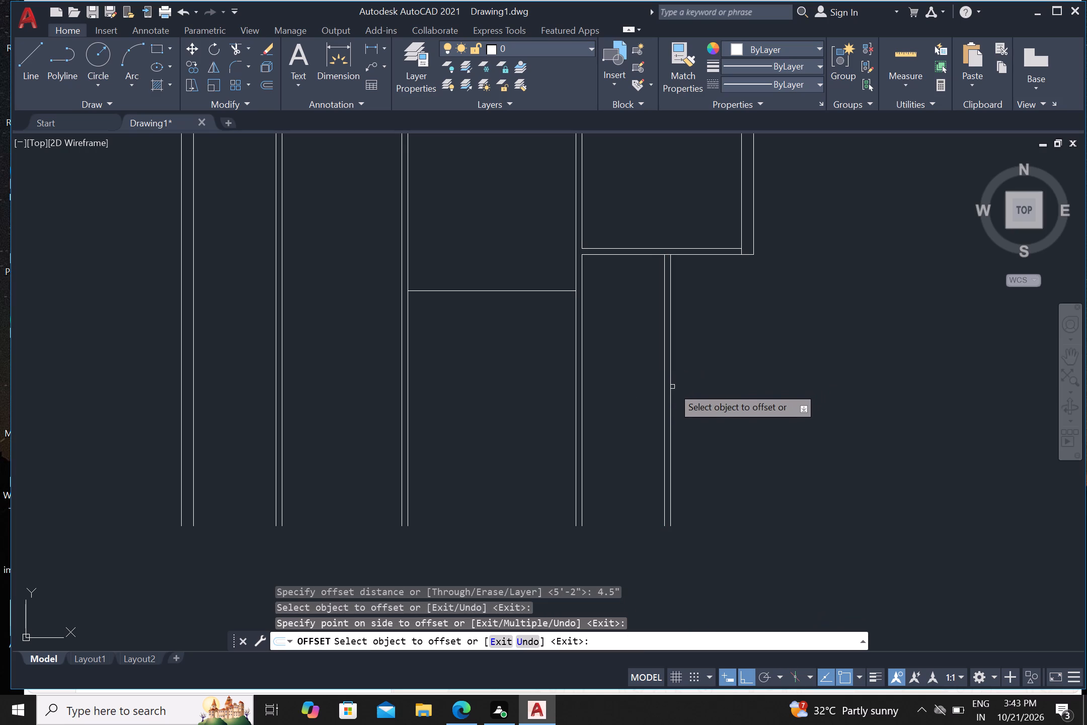
Offset the new partition's right line 10'9" to the right, and offset the resulting line 9" further right as an outer wall.
left_click_drag(670, 394, 676, 395)
type("10'")
type("9\"")
key("Return")
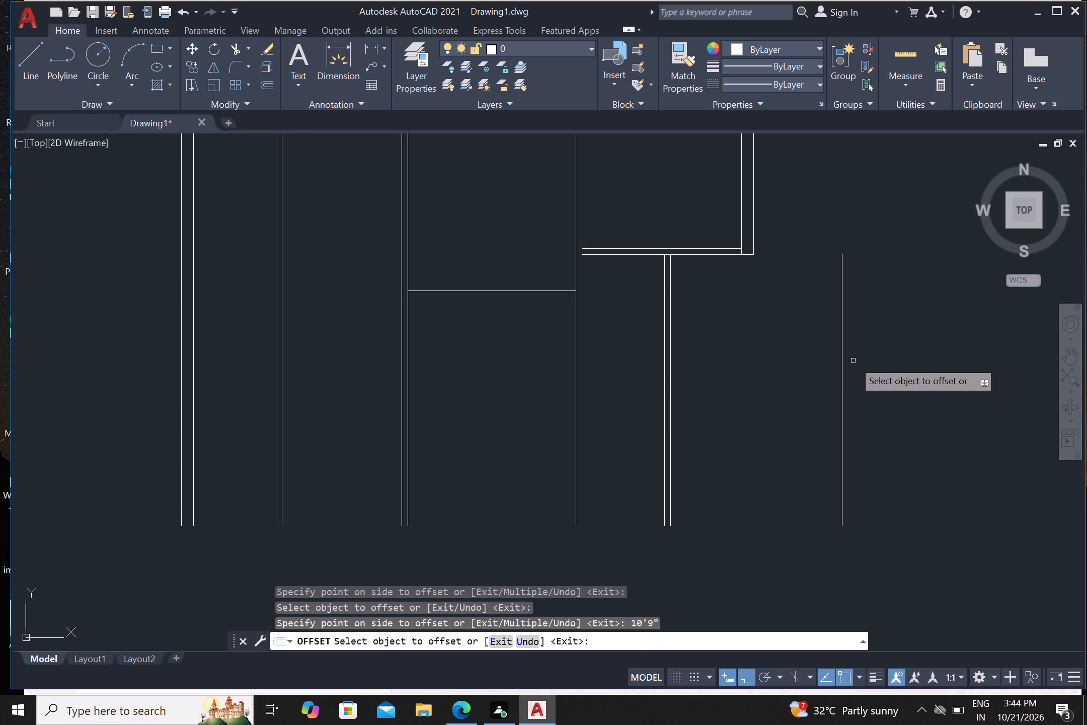
left_click_drag(843, 370, 853, 371)
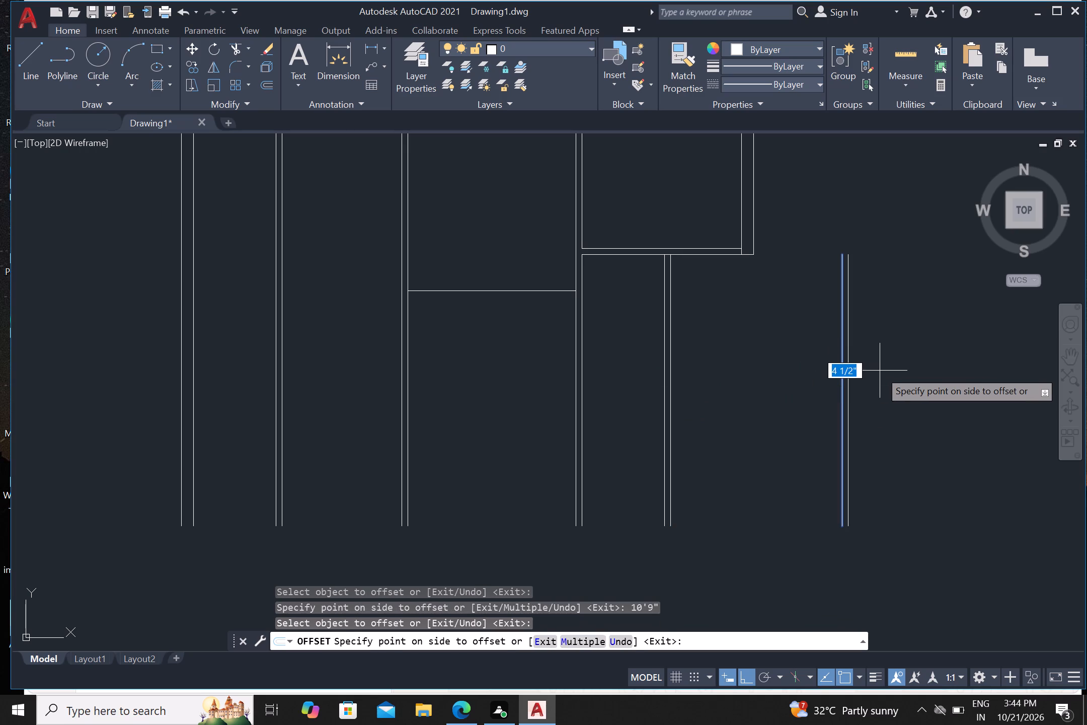
type("9\"")
key("Return")
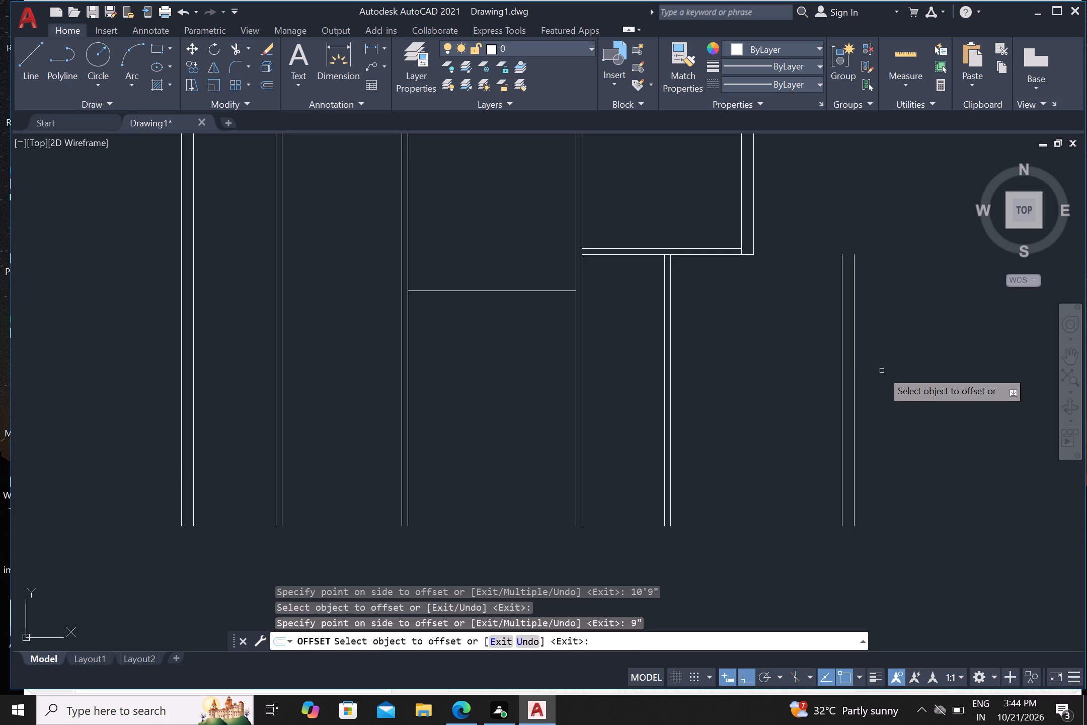
scroll(786, 355, "down", 1)
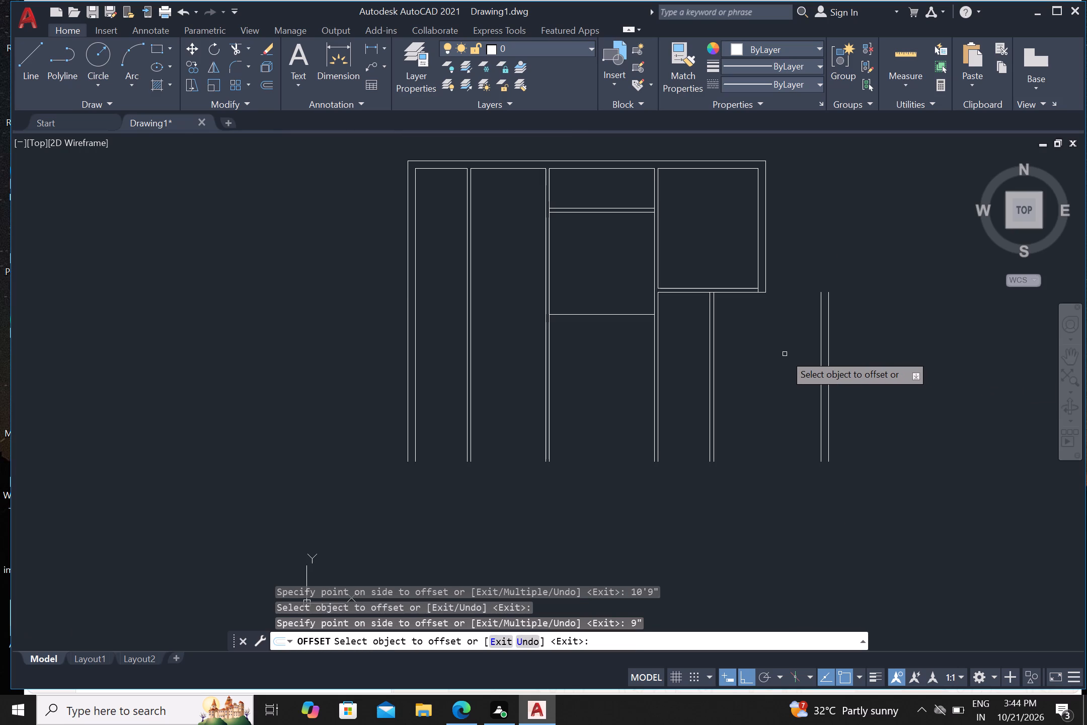
key("Escape")
Draw a horizontal line from the upper right room's outer bottom-right corner to the top of the new outer wall's outer line.
key("l")
key("Return")
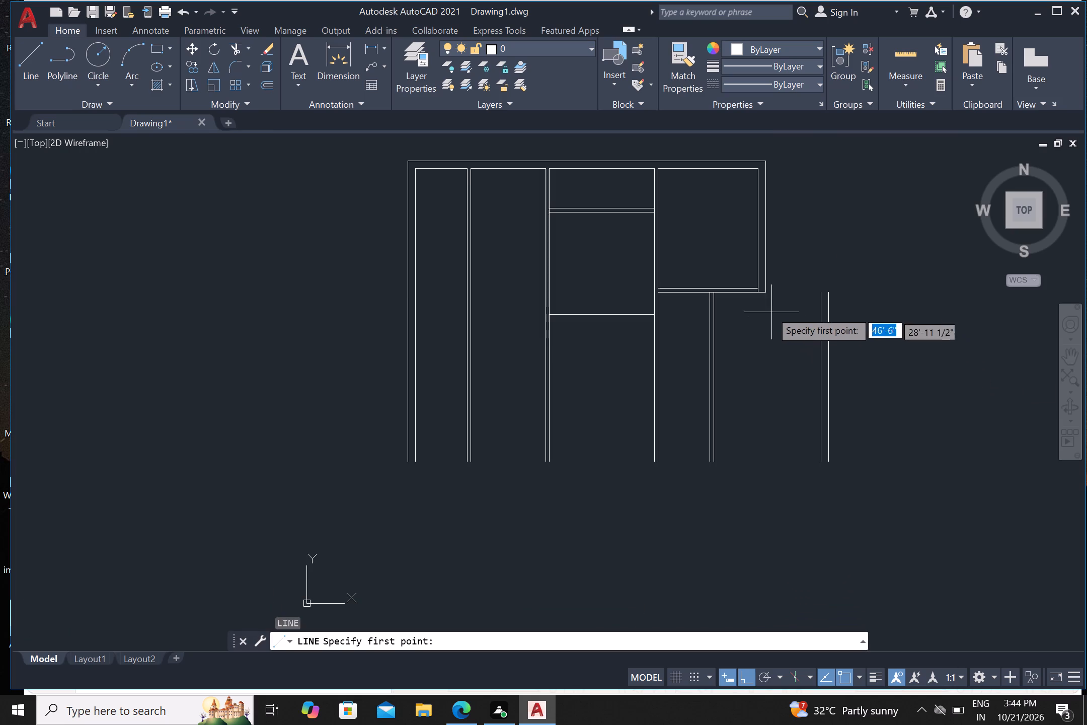
left_click(766, 293)
left_click(829, 293)
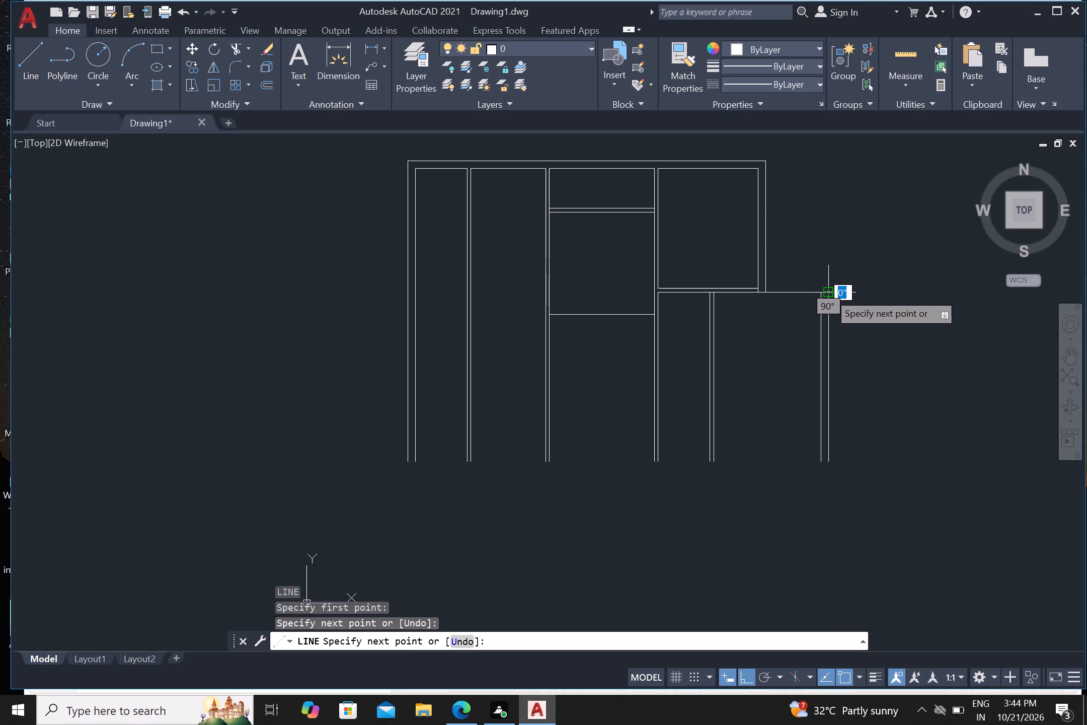
key("Escape")
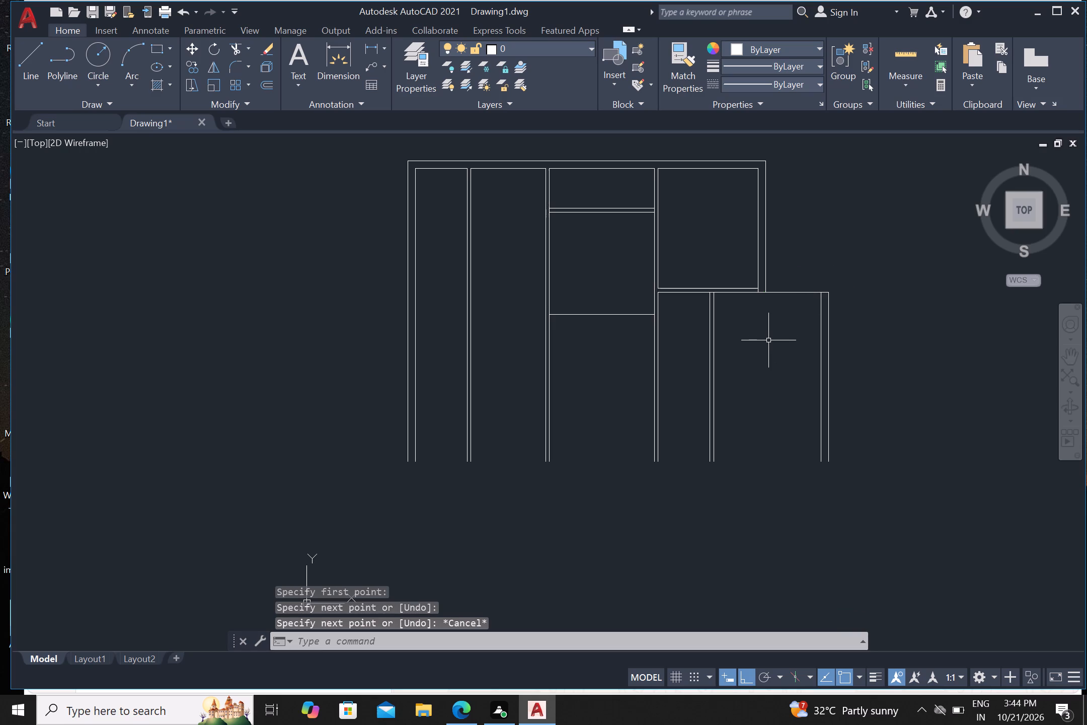
Offset the new room's top line and the cross wall's lower line 12'3" downward.
key("o")
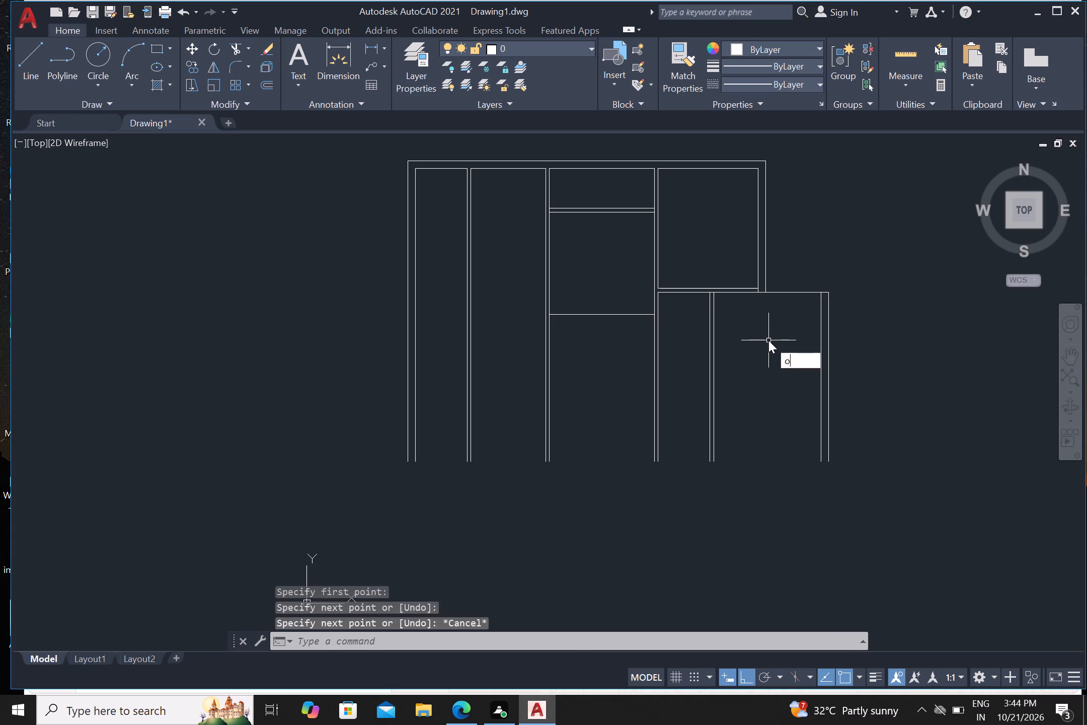
key("Return")
key("1")
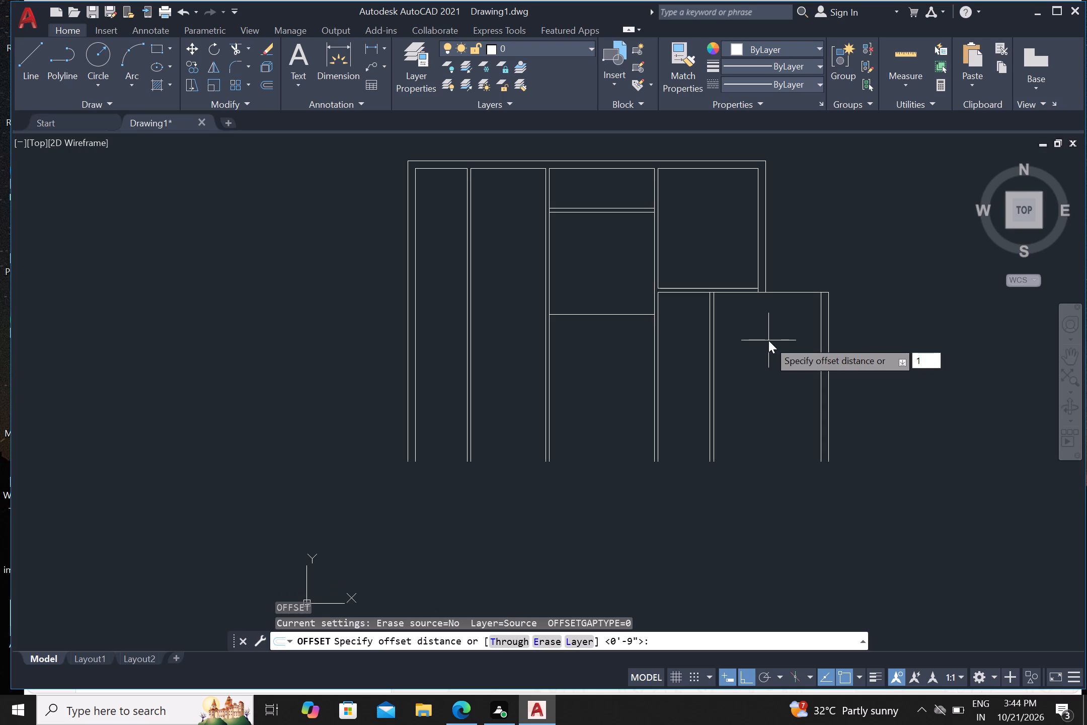
key("2")
type("'3")
key("shift+quotedbl")
key("Return")
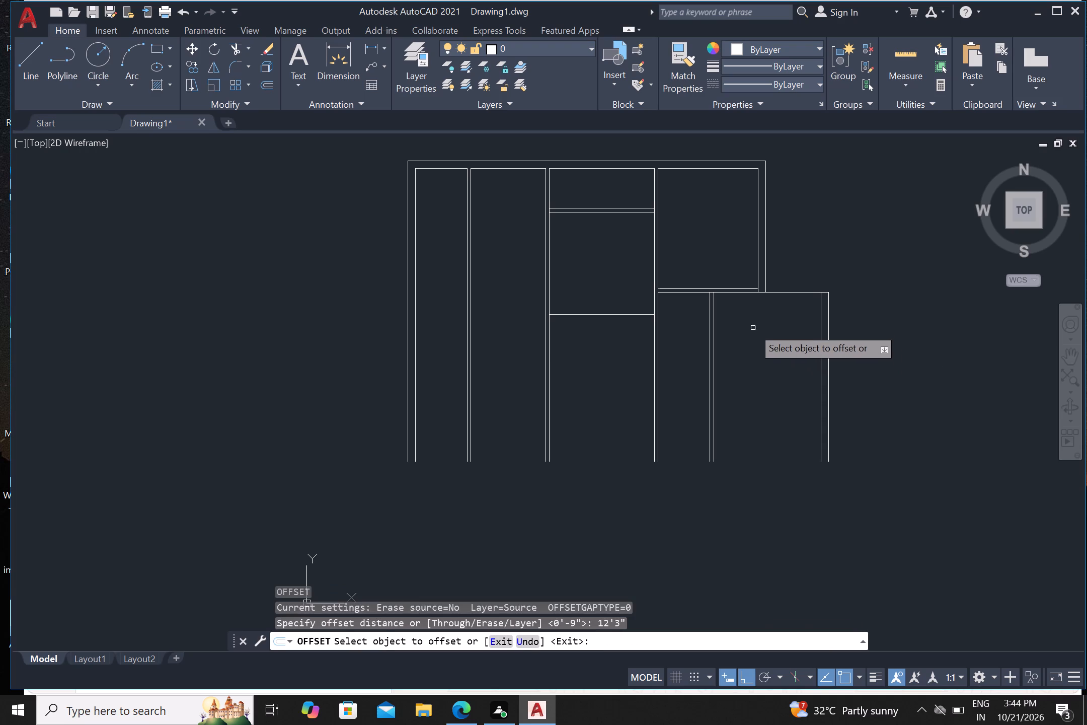
left_click(786, 294)
left_click(793, 355)
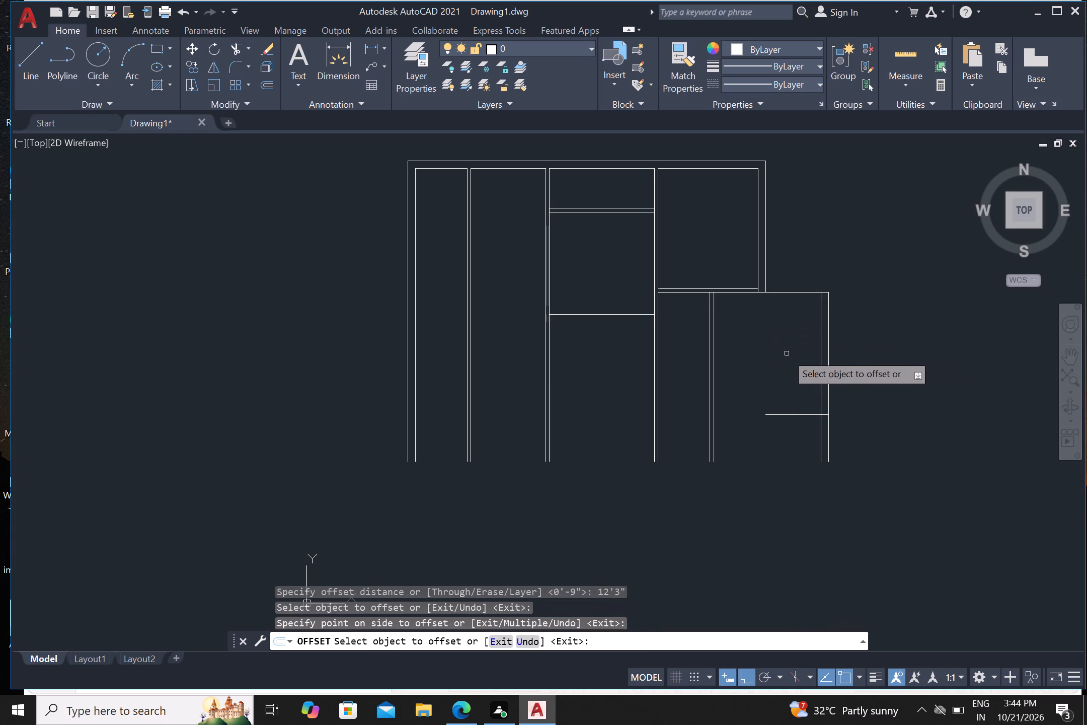
left_click(734, 294)
left_click_drag(734, 345, 739, 351)
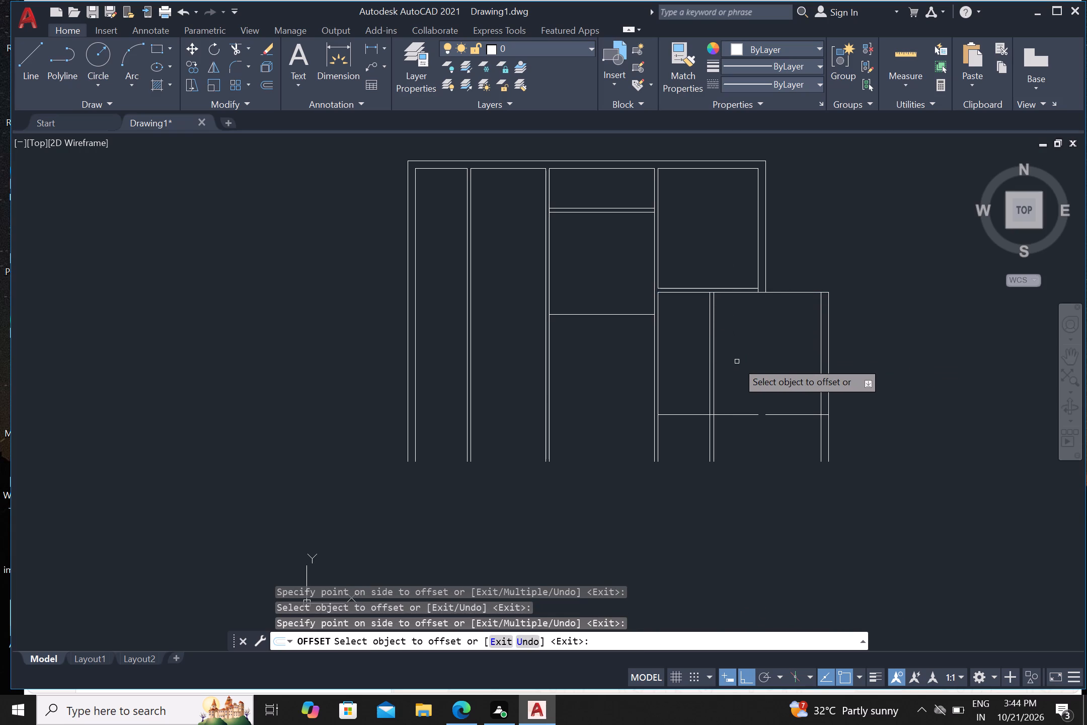
Offset both resulting horizontal lines 9" further down to give the lower wall its thickness.
left_click(784, 416)
type("9\"")
key("Return")
left_click(696, 416)
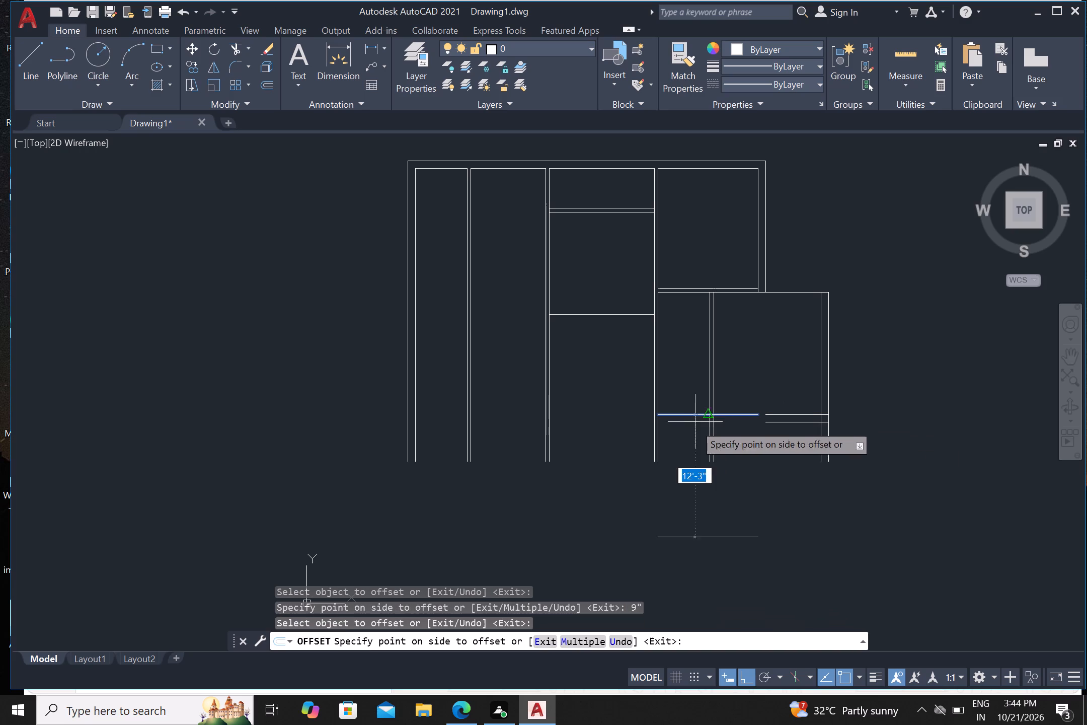
type("9\"")
key("Return")
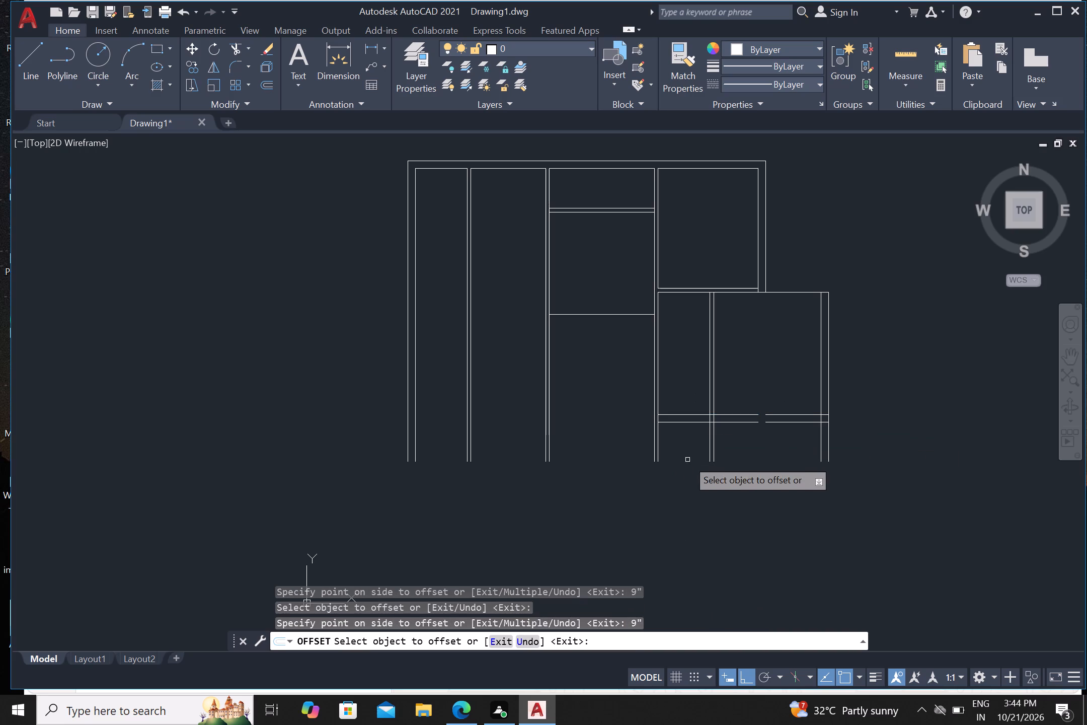
scroll(765, 451, "up", 1)
key("Escape")
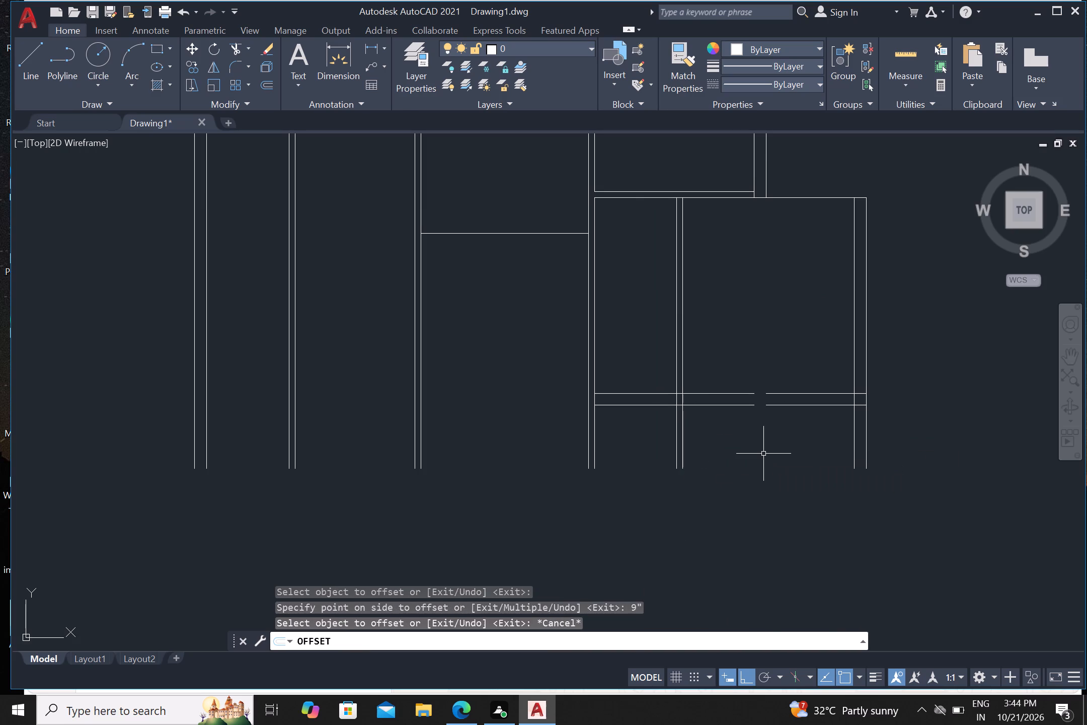
Draw two short horizontal lines closing the gaps in the lower wall's upper and lower lines.
key("l")
key("Return")
scroll(779, 420, "up", 2)
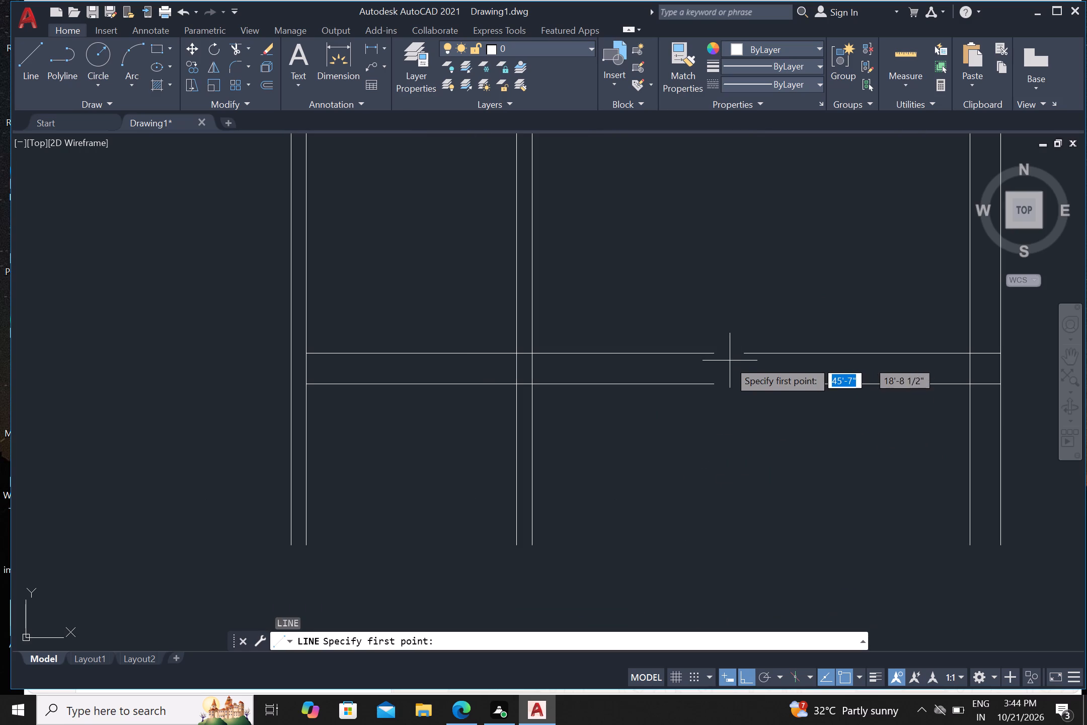
left_click(713, 353)
left_click(741, 354)
key("Return")
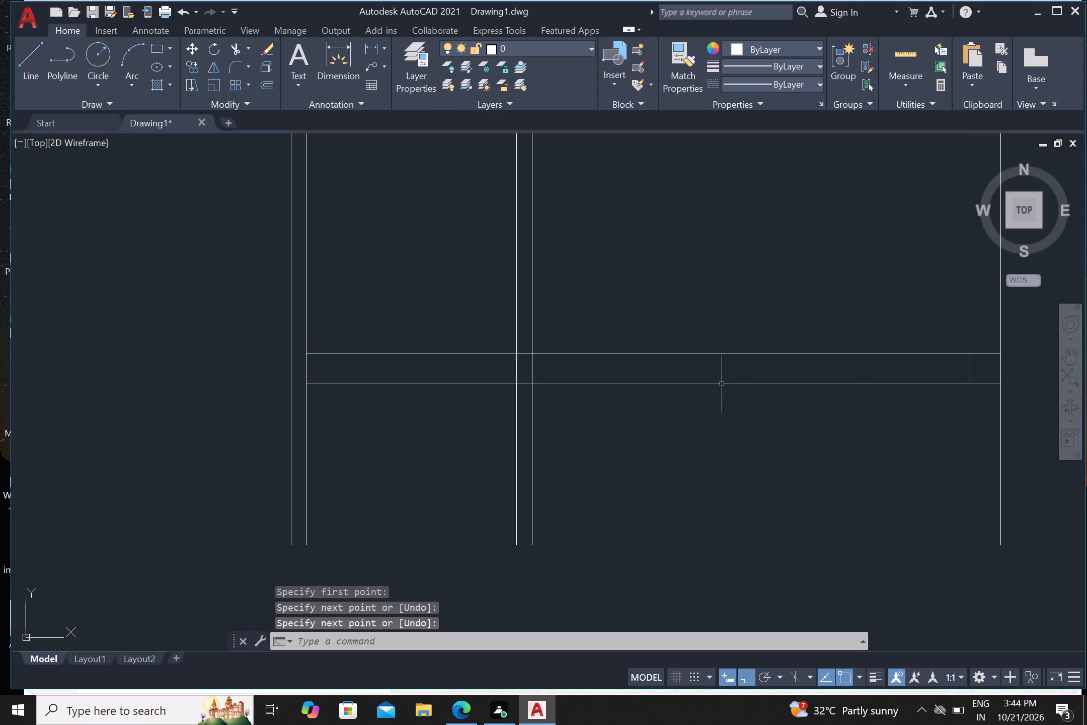
key("Return")
left_click(714, 387)
left_click(745, 384)
key("Return")
scroll(726, 404, "down", 3)
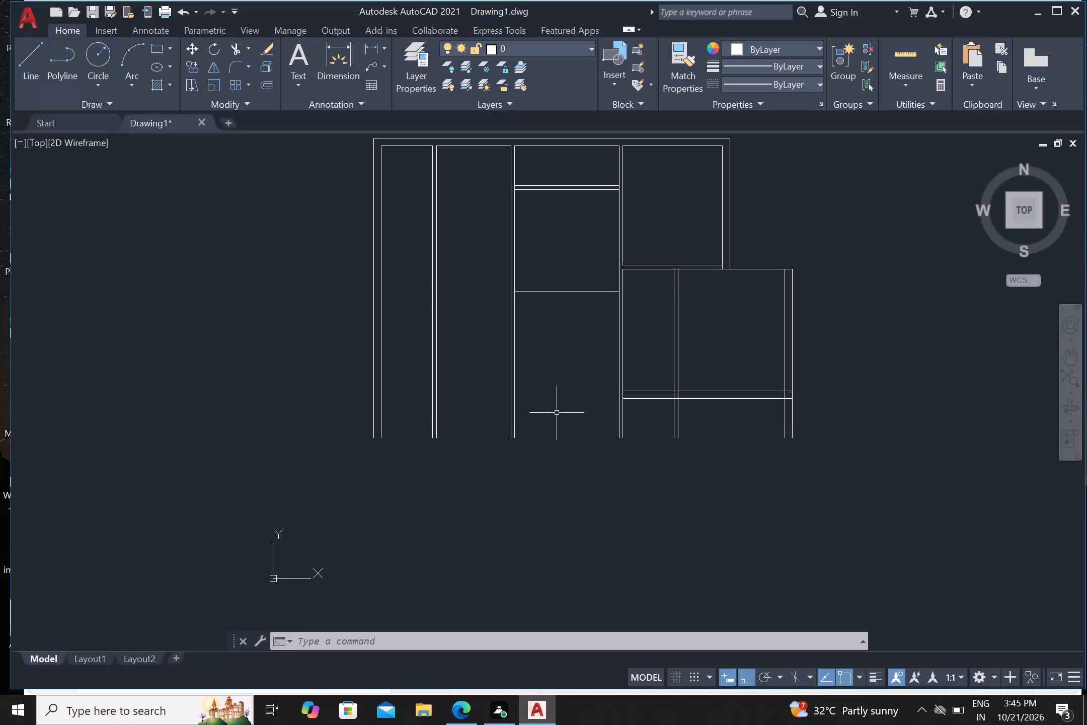
Draw a short horizontal line extending the lower wall's lower line leftward past the lower right room's left wall.
scroll(557, 411, "up", 1)
key("Escape")
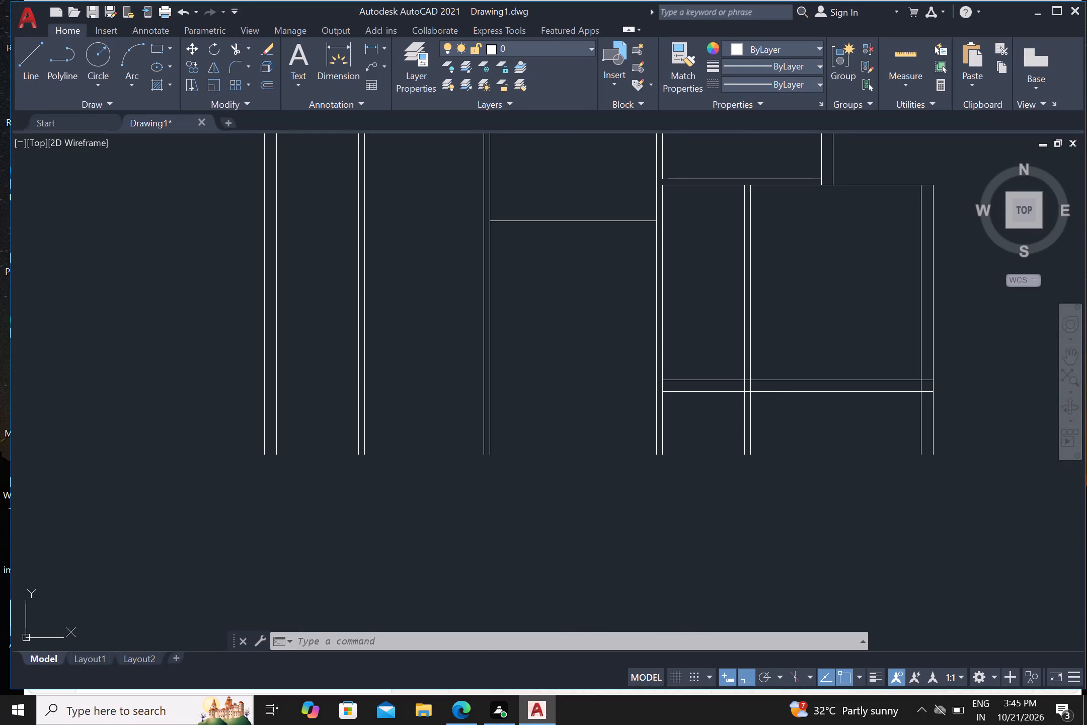
key("l")
key("Return")
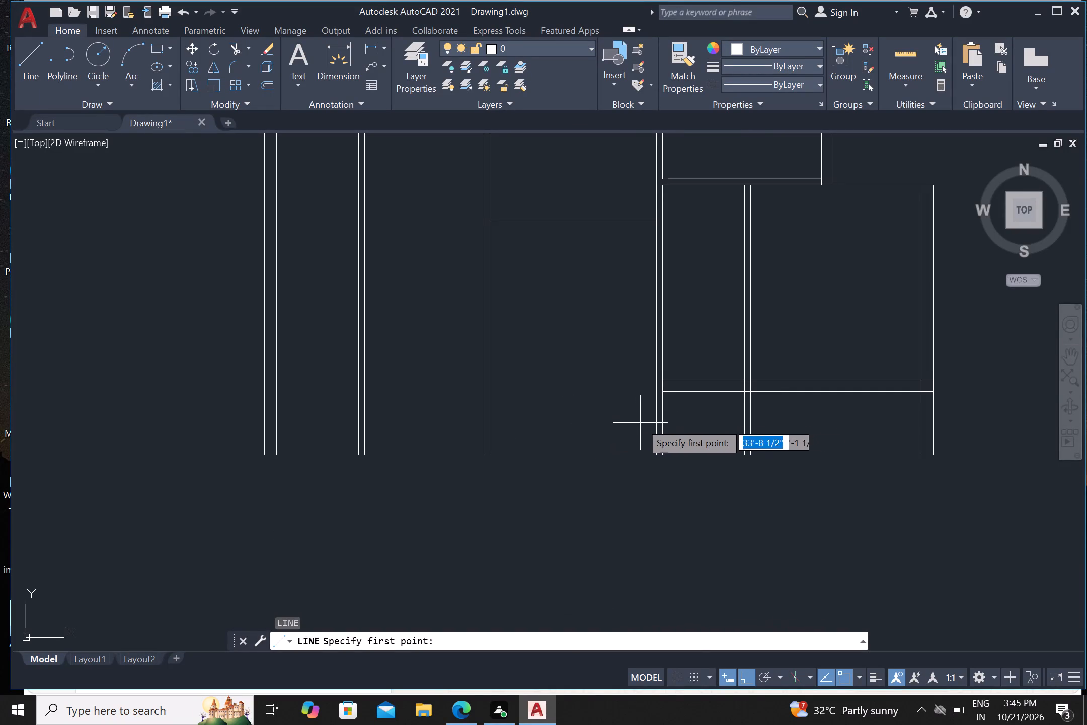
left_click_drag(664, 391, 644, 401)
left_click(617, 404)
key("Return")
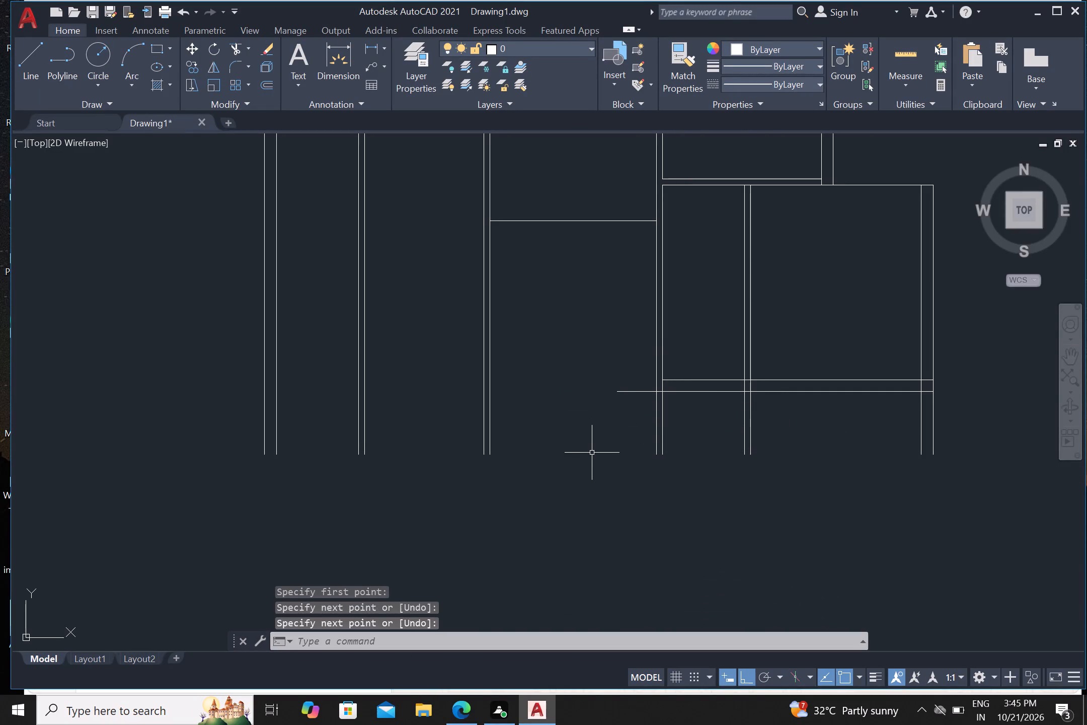
key("Escape")
Trim all the vertical wall lines that stick out below the lower right rooms' bottom wall.
type("tr")
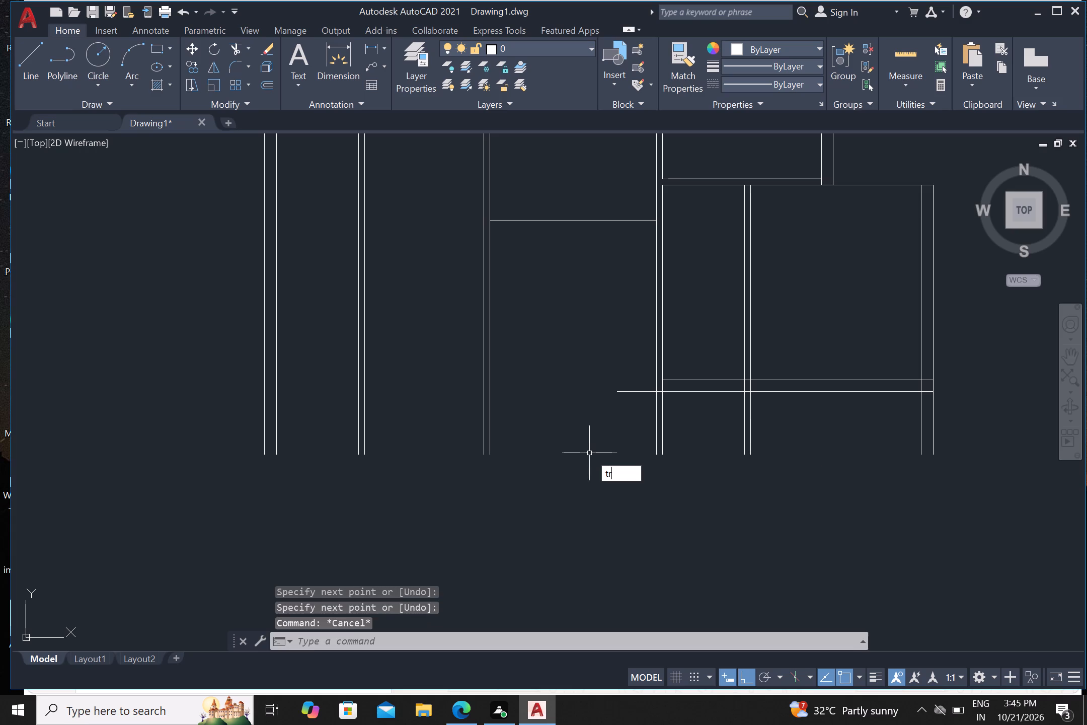
key("Return")
left_click(628, 423)
left_click(996, 428)
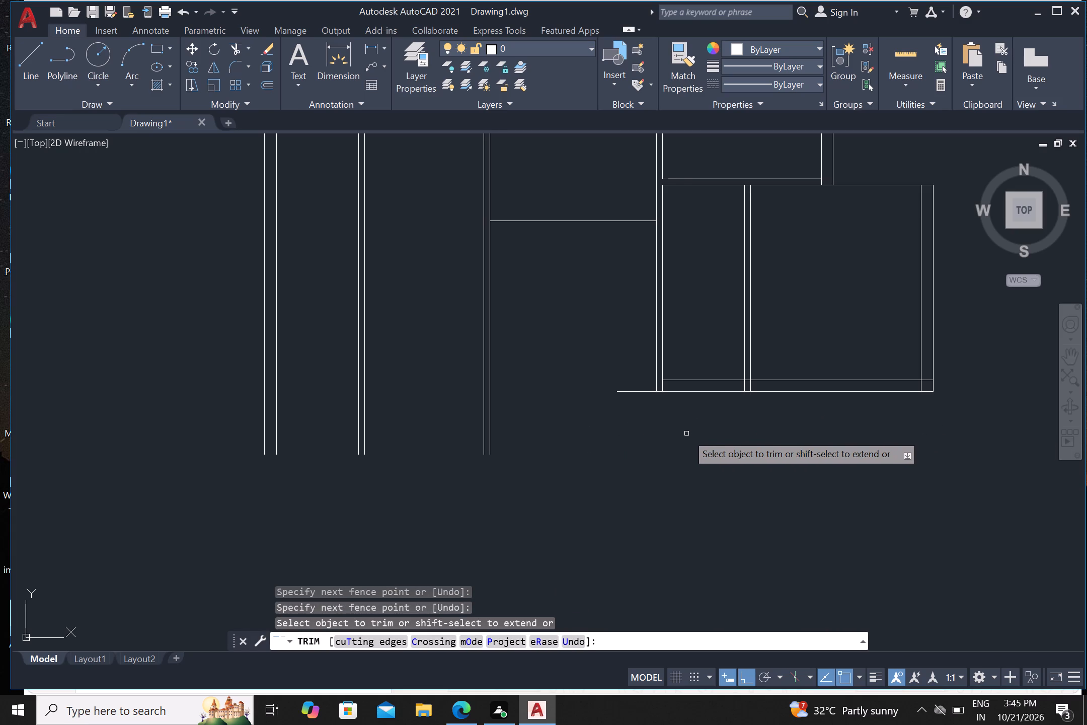
key("Escape")
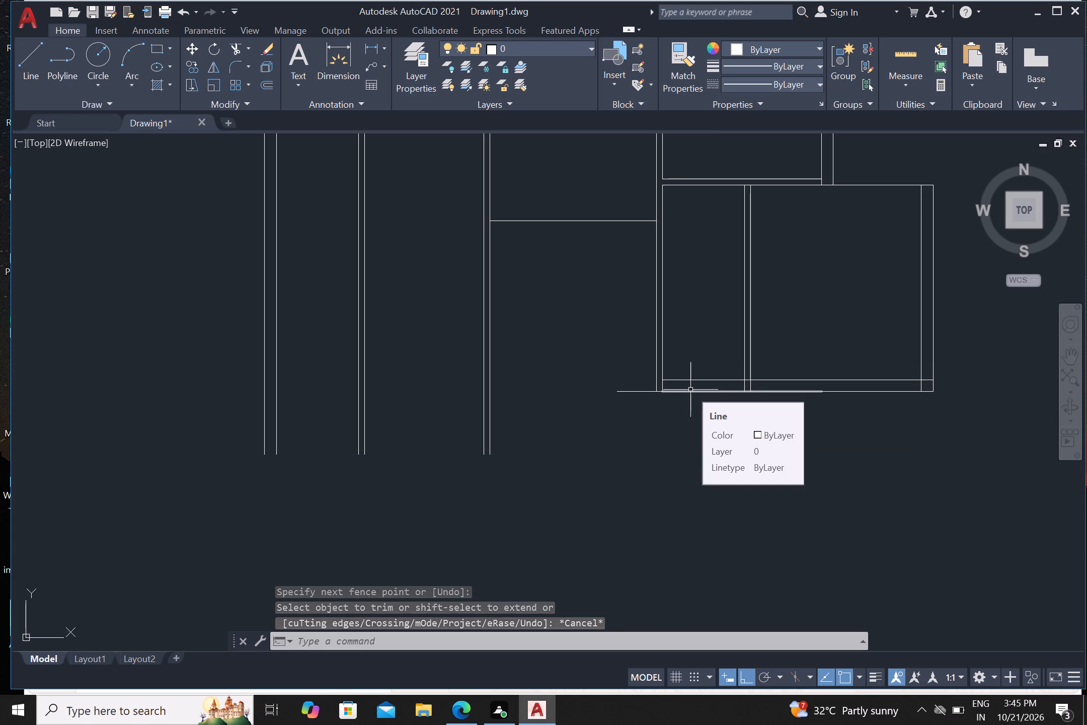
Offset the bottom wall's lower line 3' downward, covering its main left segment and the short extension on its left.
left_click(690, 390)
left_click(639, 393)
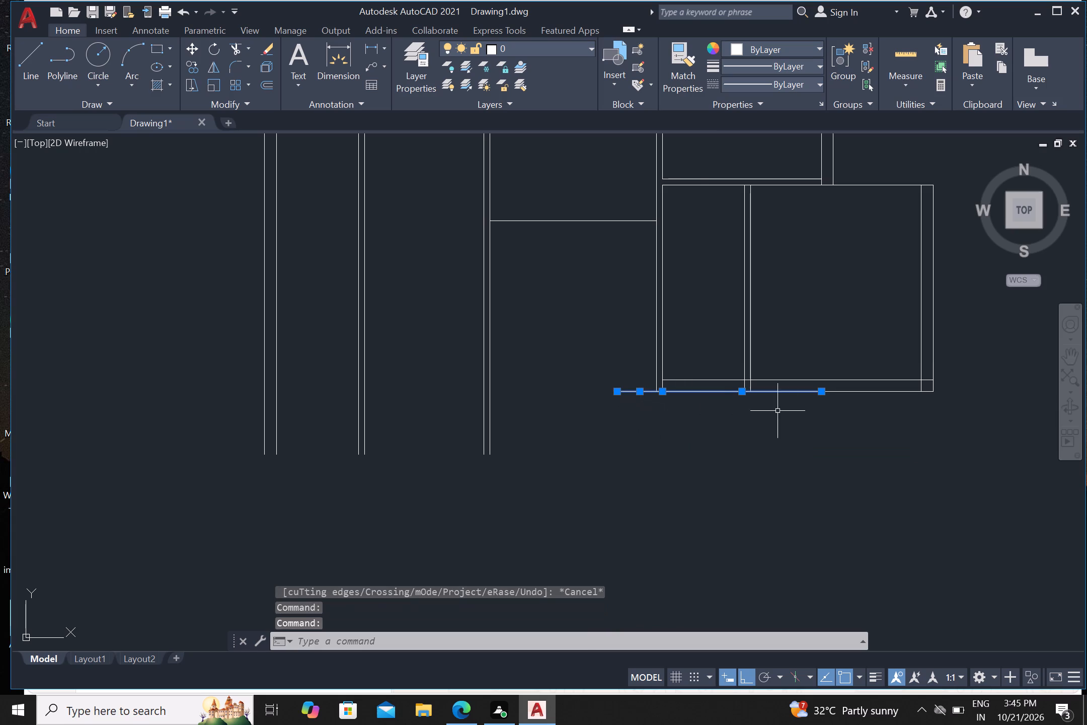
left_click(848, 392)
scroll(825, 397, "up", 3)
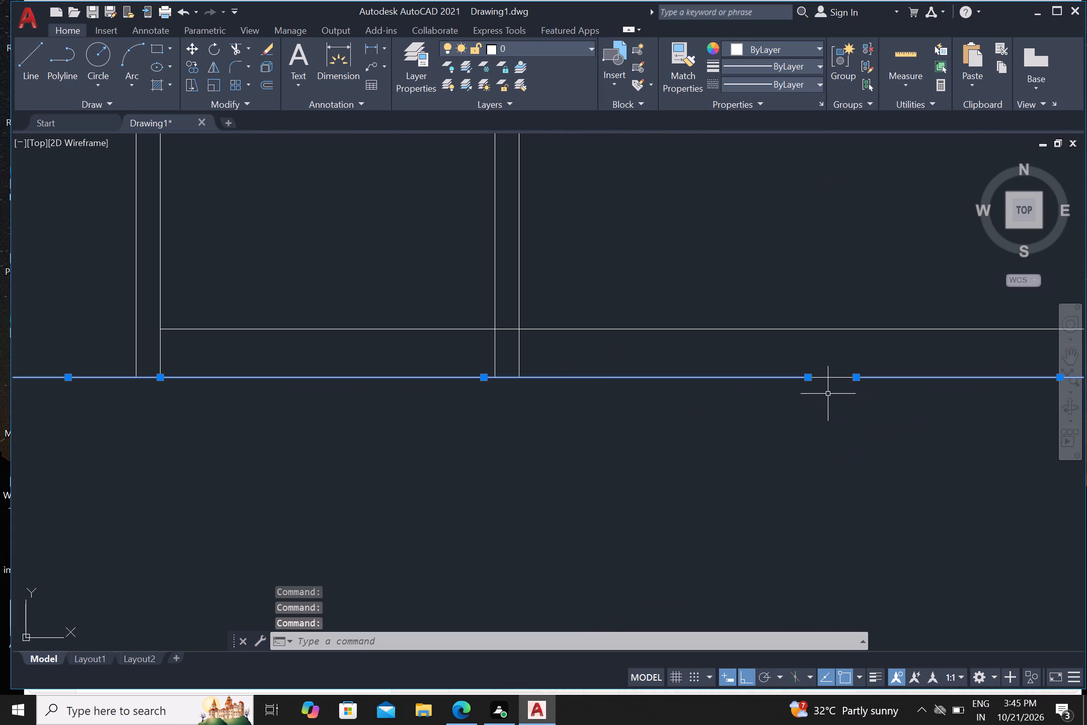
left_click(826, 377)
scroll(826, 386, "down", 4)
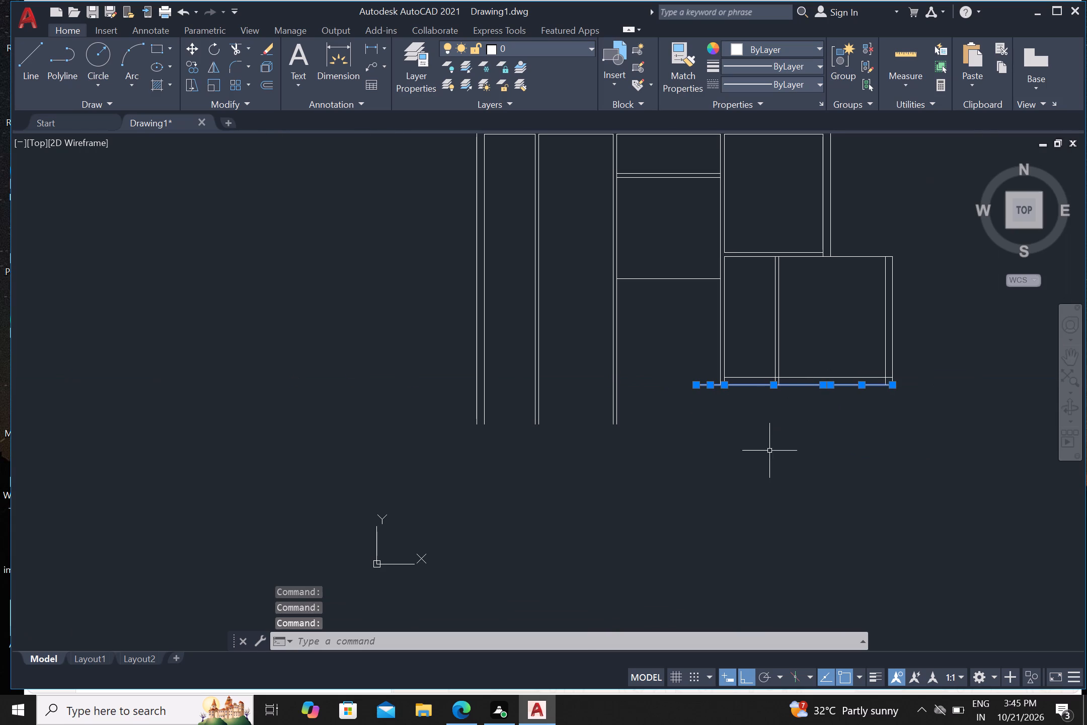
key("o")
key("Return")
type("3'")
key("Return")
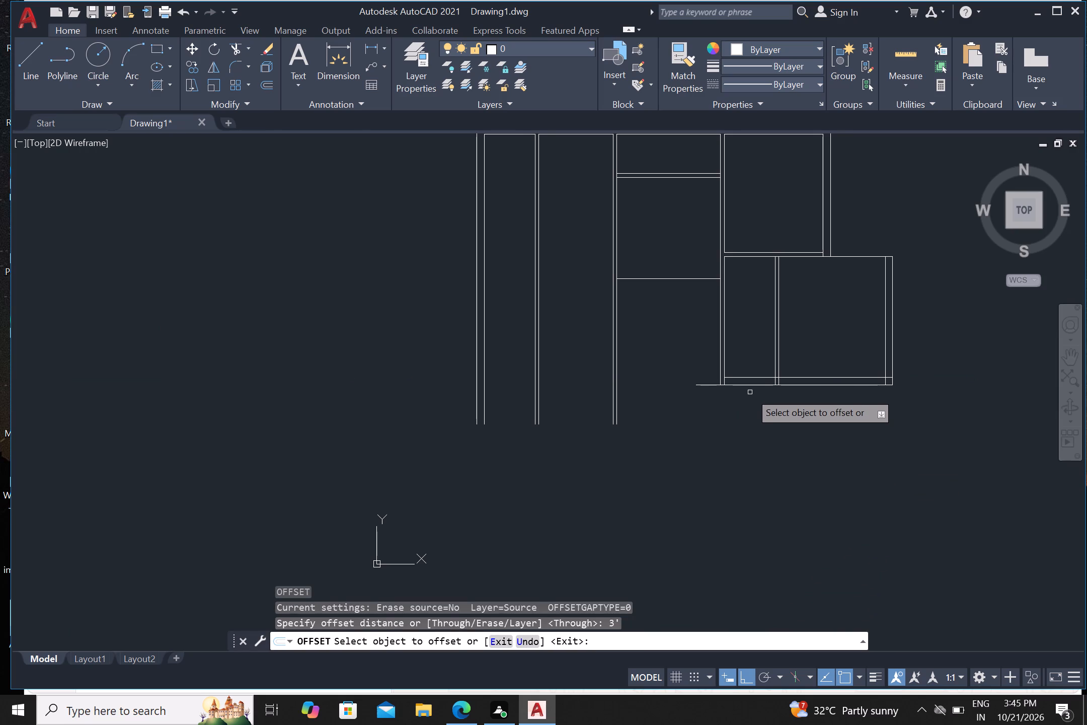
left_click_drag(753, 386, 755, 407)
left_click_drag(760, 453, 766, 458)
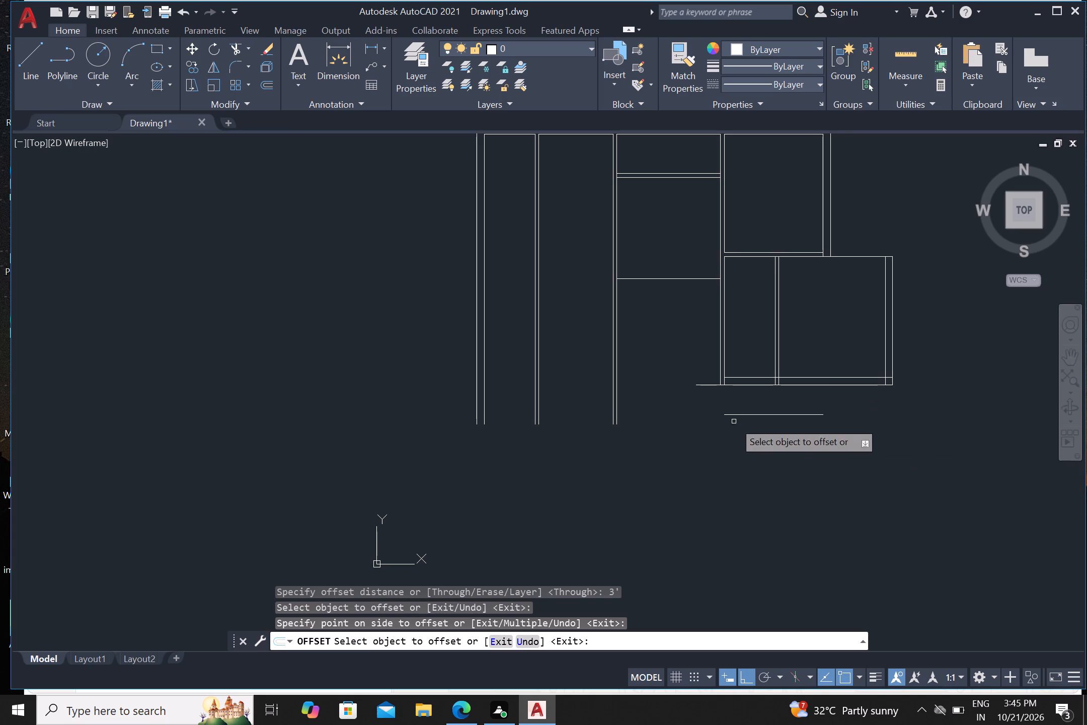
left_click(705, 385)
left_click(693, 440)
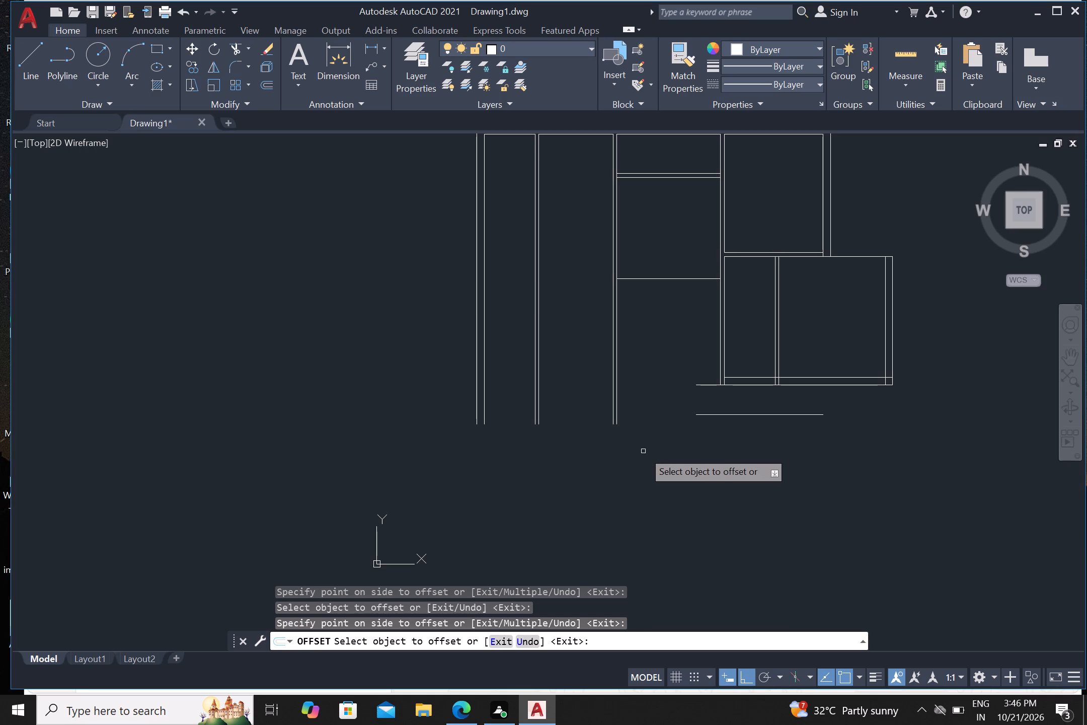
key("Escape")
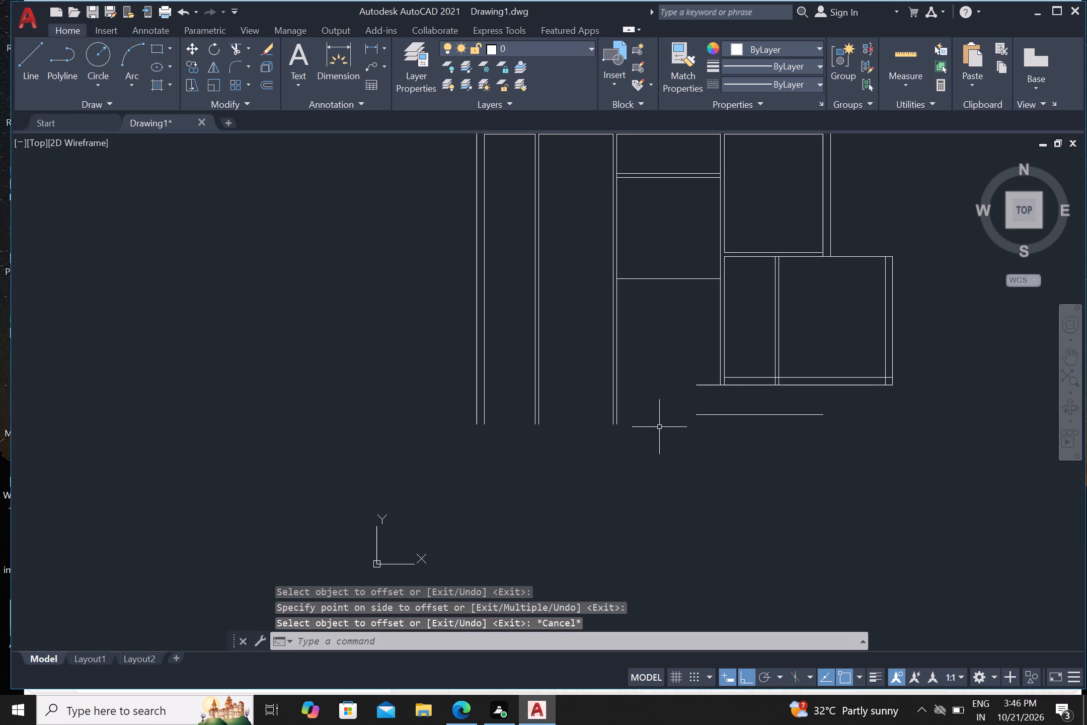
Draw a horizontal line about 26' long from the offset line's left end, leftward across all the long vertical walls.
key("l")
key("Return")
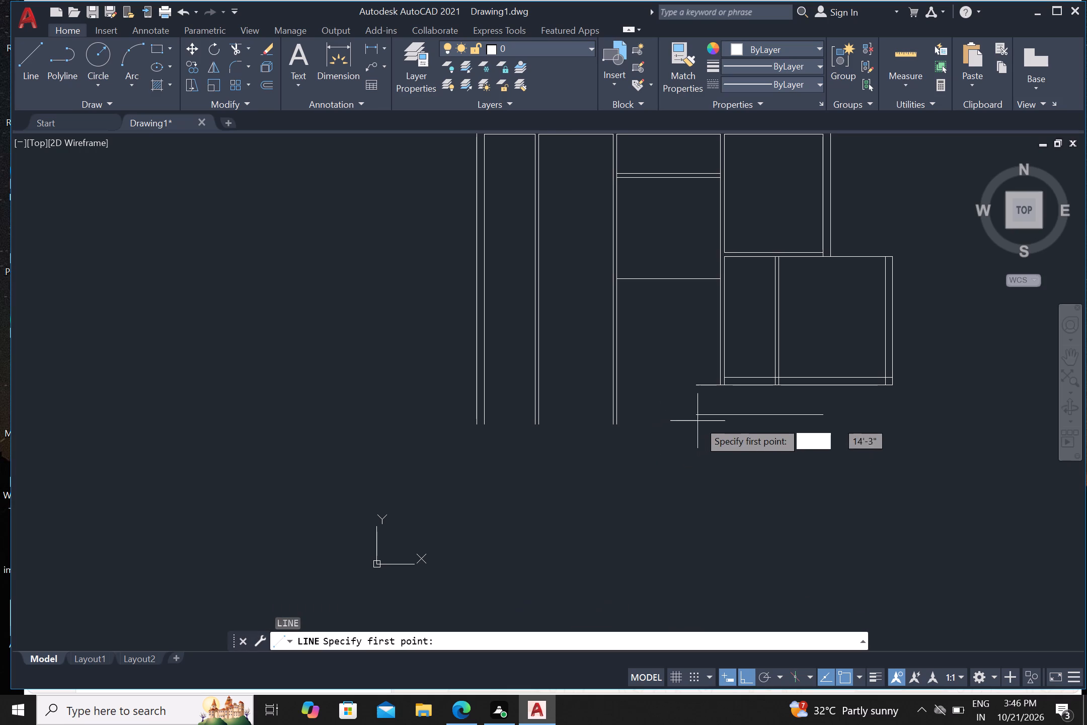
left_click(696, 415)
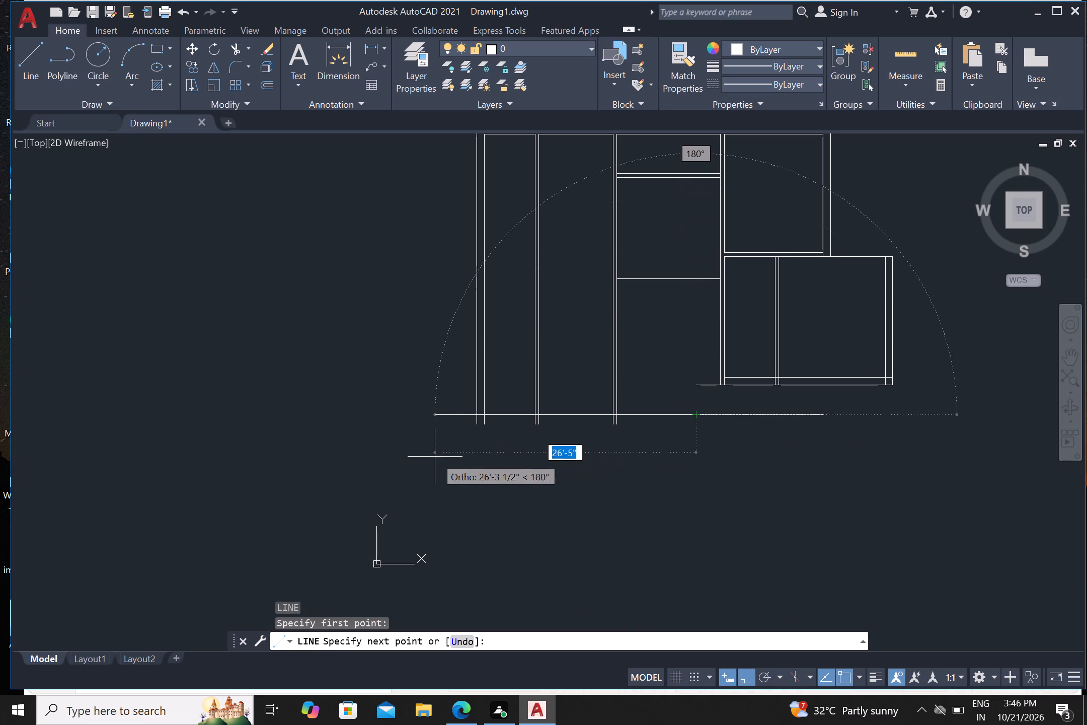
left_click(435, 457)
key("Return")
Trim the long vertical walls below the new bottom line and the line's excess beyond the outer left wall.
key("t")
key("r")
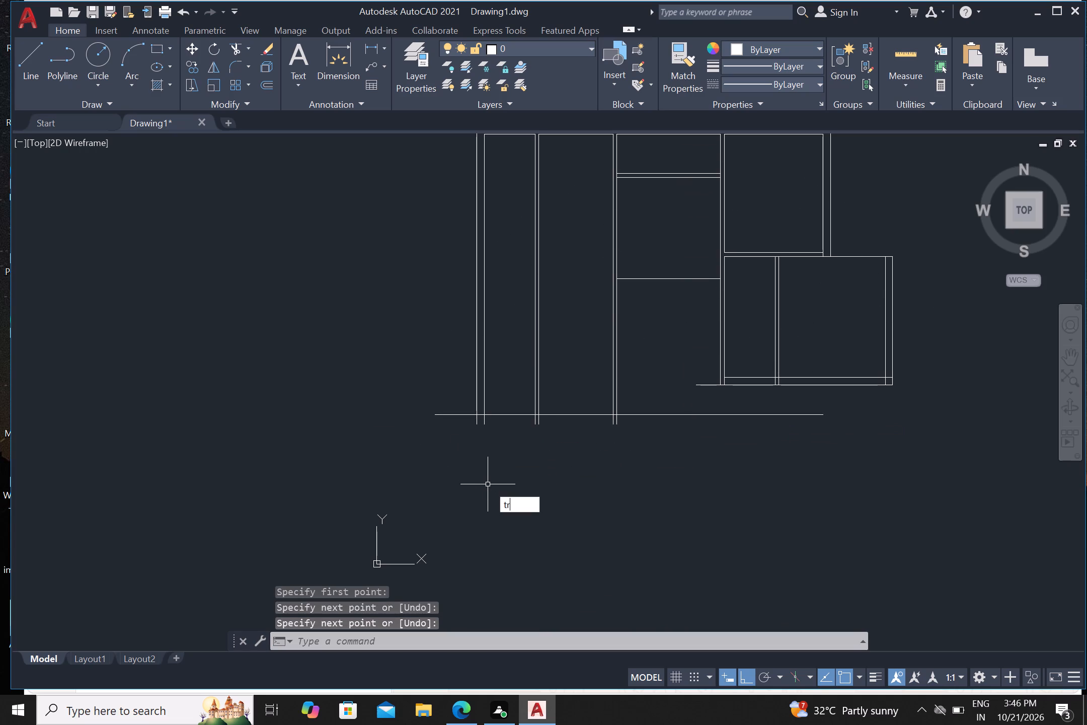
key("Return")
scroll(467, 466, "up", 2)
left_click(463, 348)
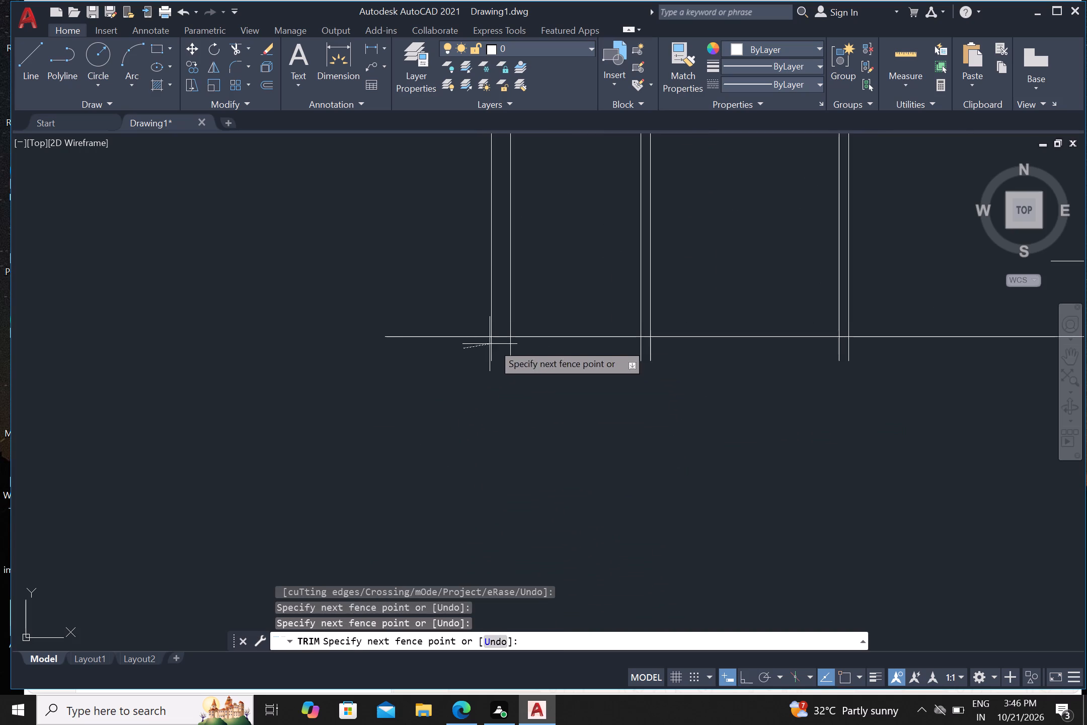
left_click(853, 350)
scroll(846, 354, "down", 3)
left_click_drag(737, 329, 738, 333)
left_click(734, 367)
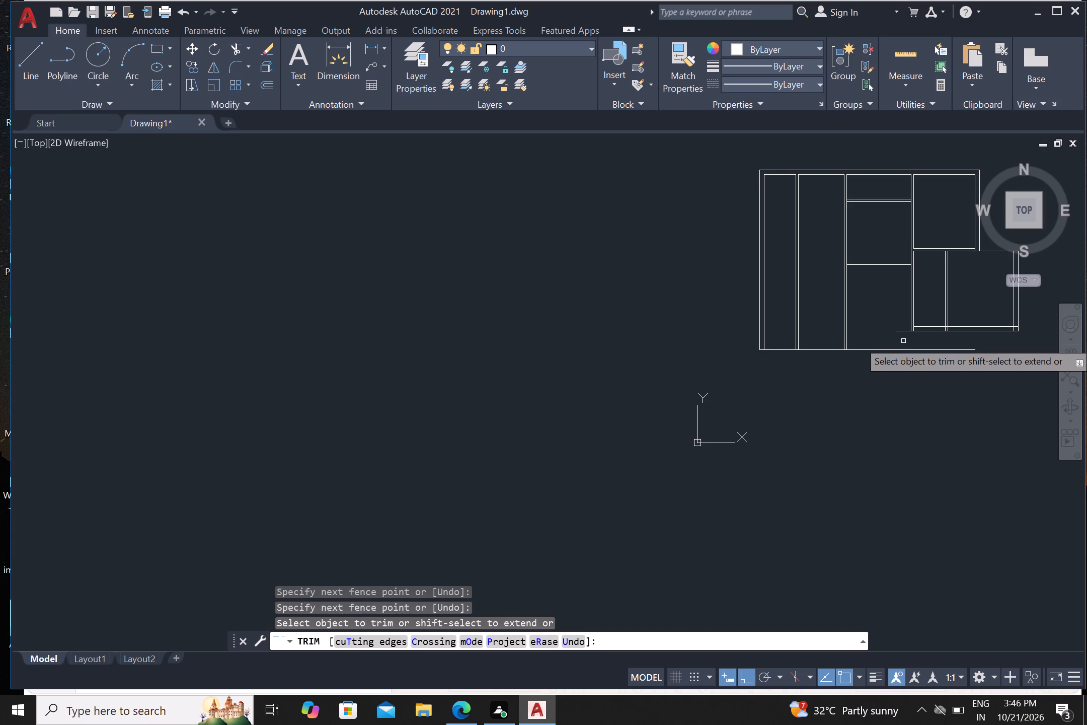
scroll(903, 341, "up", 2)
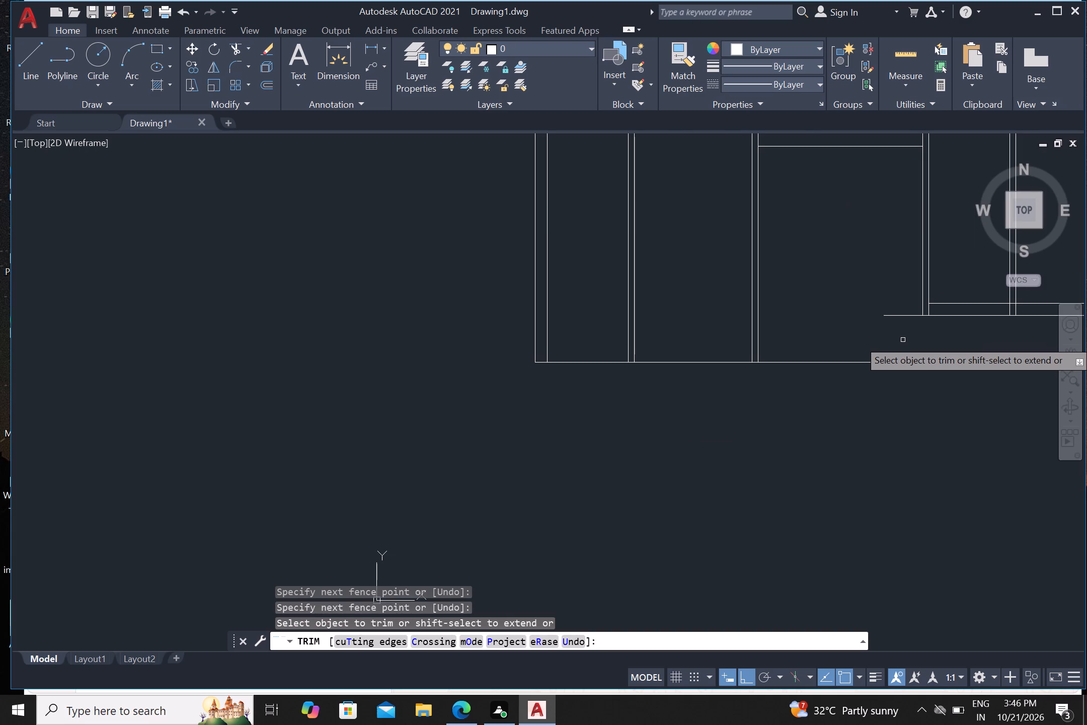
key("Escape")
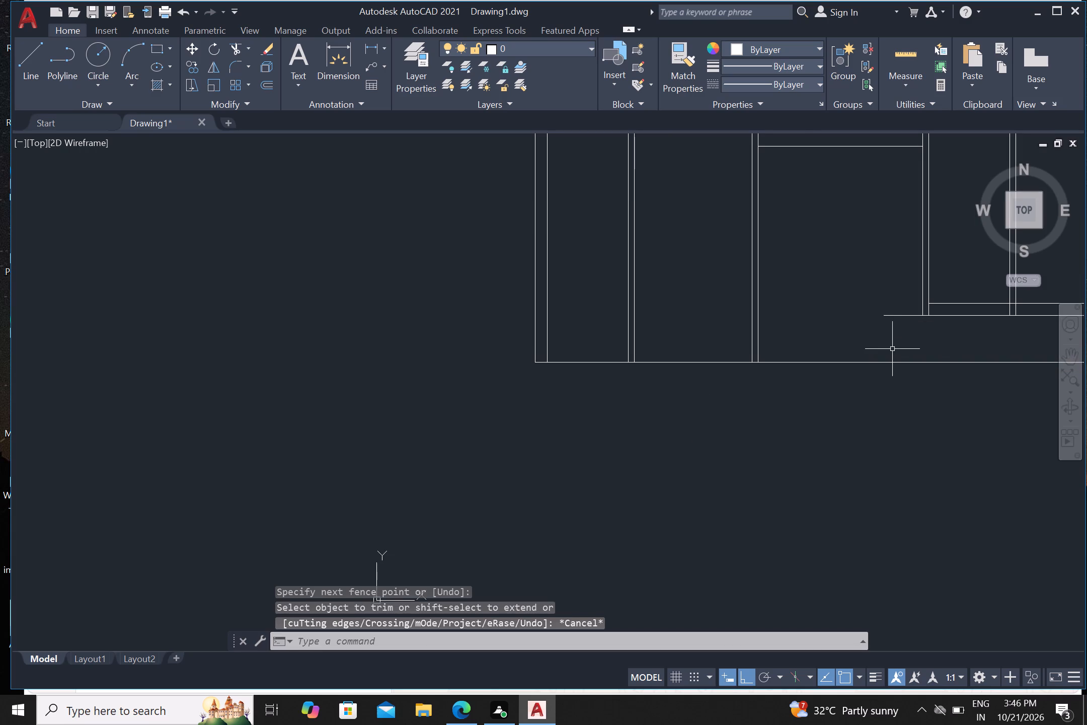
Trim the short line stub sticking out left of the lower right room's bottom-left corner.
type("tr")
key("Return")
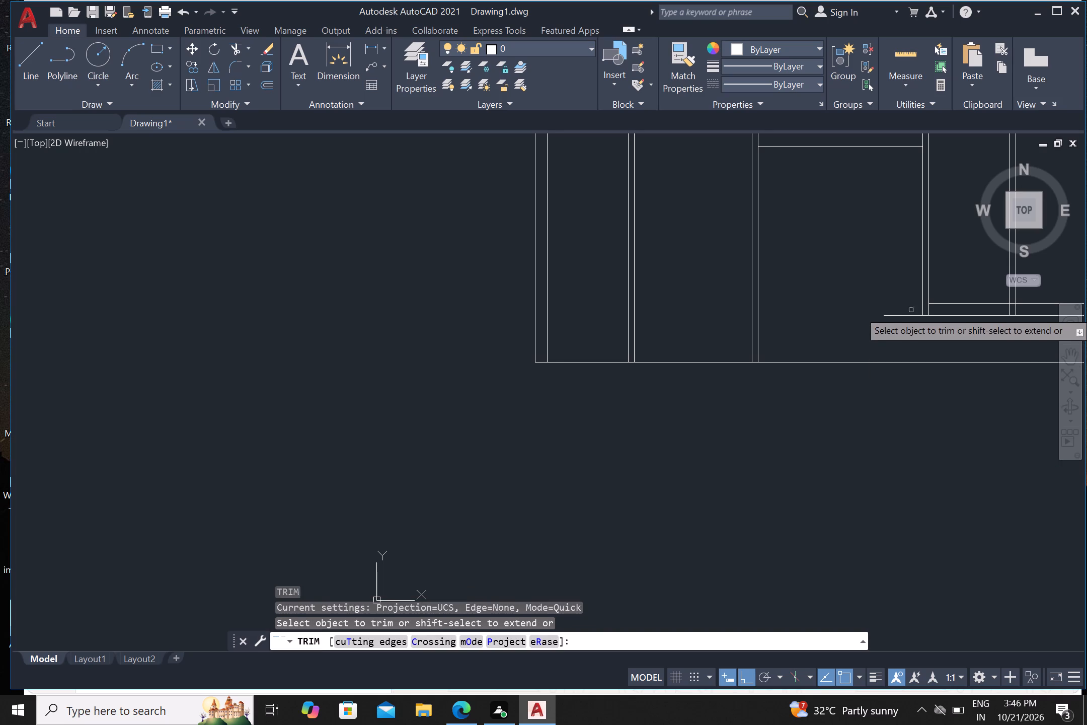
left_click(912, 301)
left_click_drag(912, 343, 912, 339)
key("Escape")
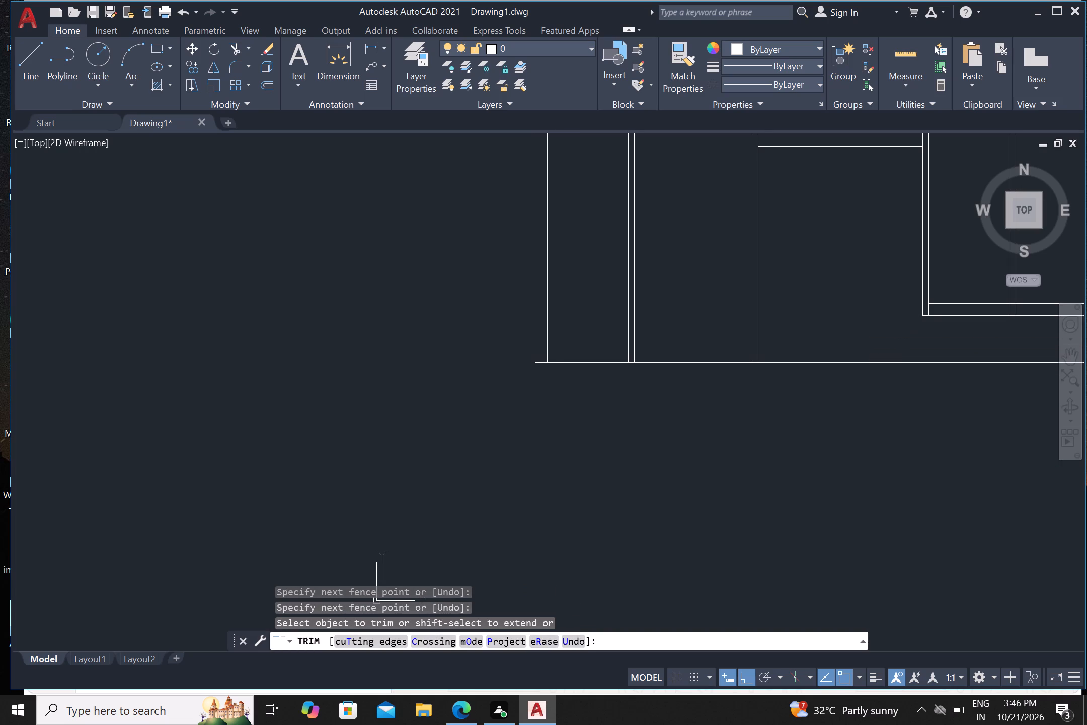
Draw a vertical line about 7' long downward from the lower right room's bottom-left corner, crossing the bottom line.
key("l")
key("Return")
left_click_drag(921, 320, 930, 339)
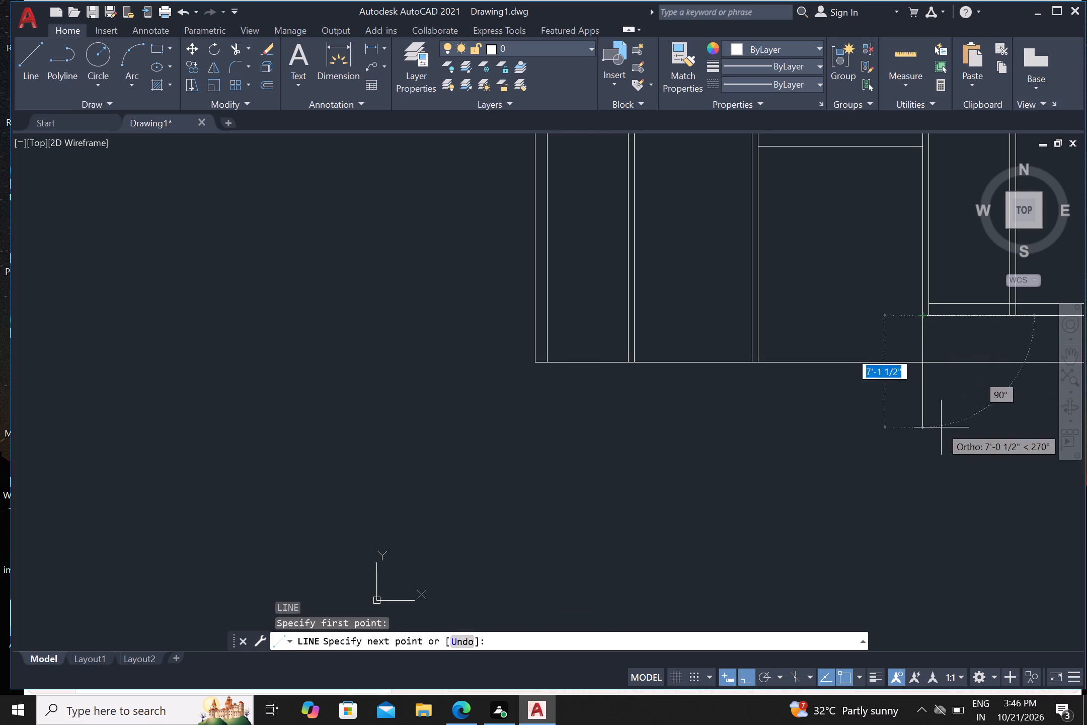
left_click(941, 427)
key("Return")
Trim the new vertical line's part that extends below the bottom line.
type("tr")
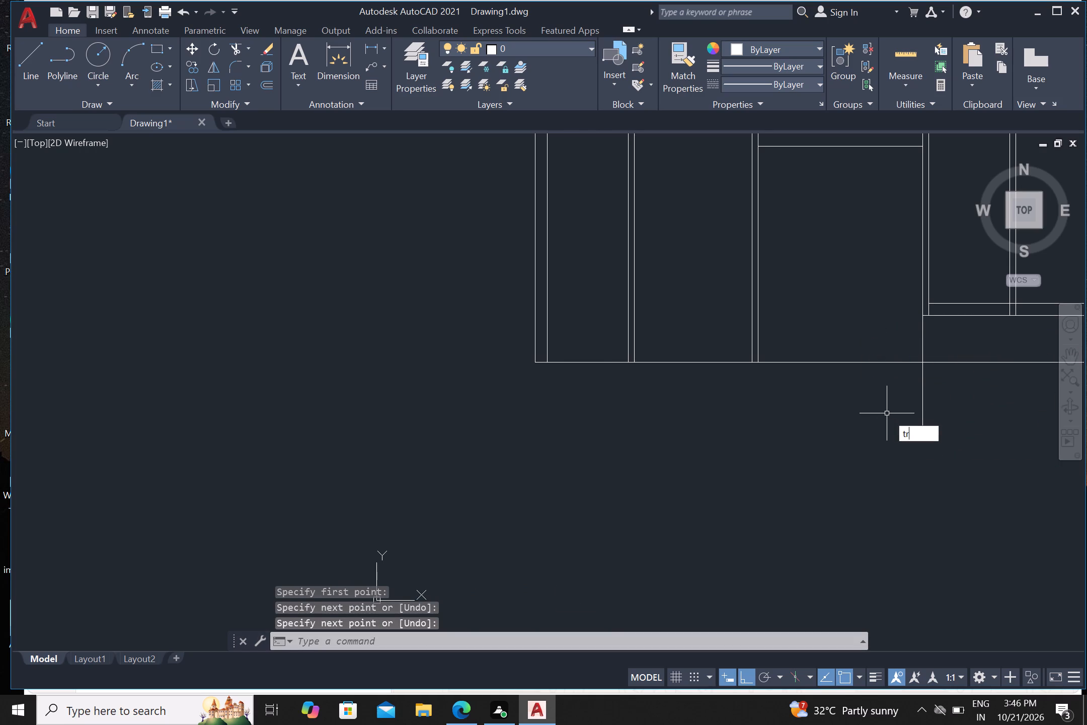
key("Return")
left_click(911, 391)
left_click(941, 389)
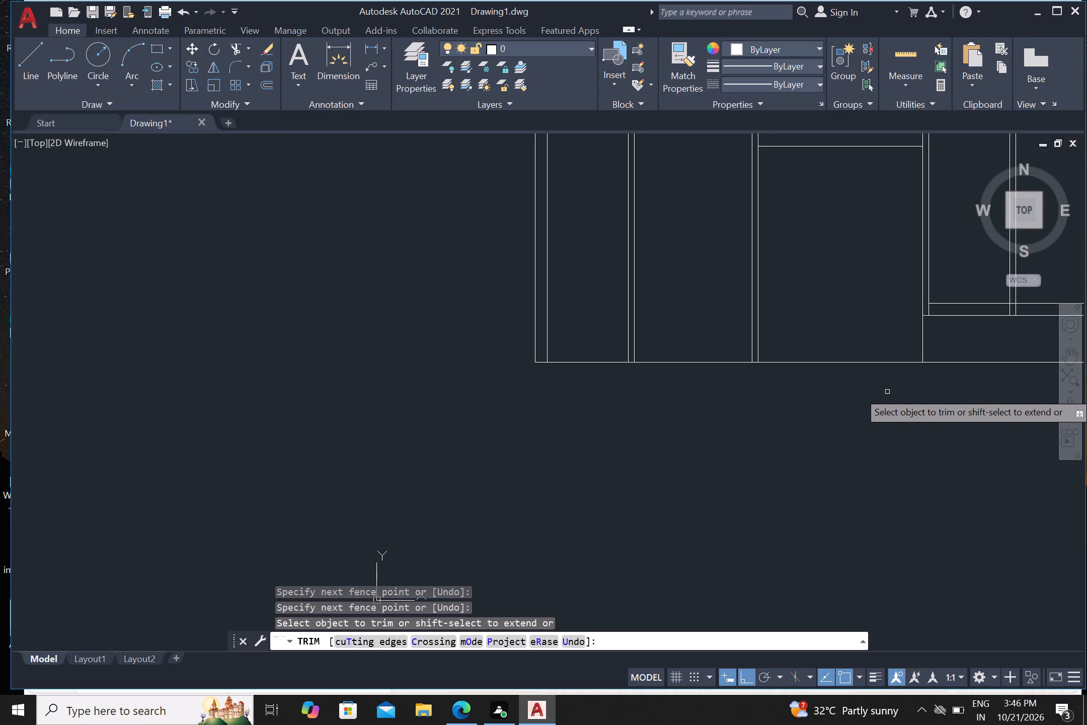
key("Escape")
Offset the short vertical line under the room's bottom-left corner 5' to the left.
key("o")
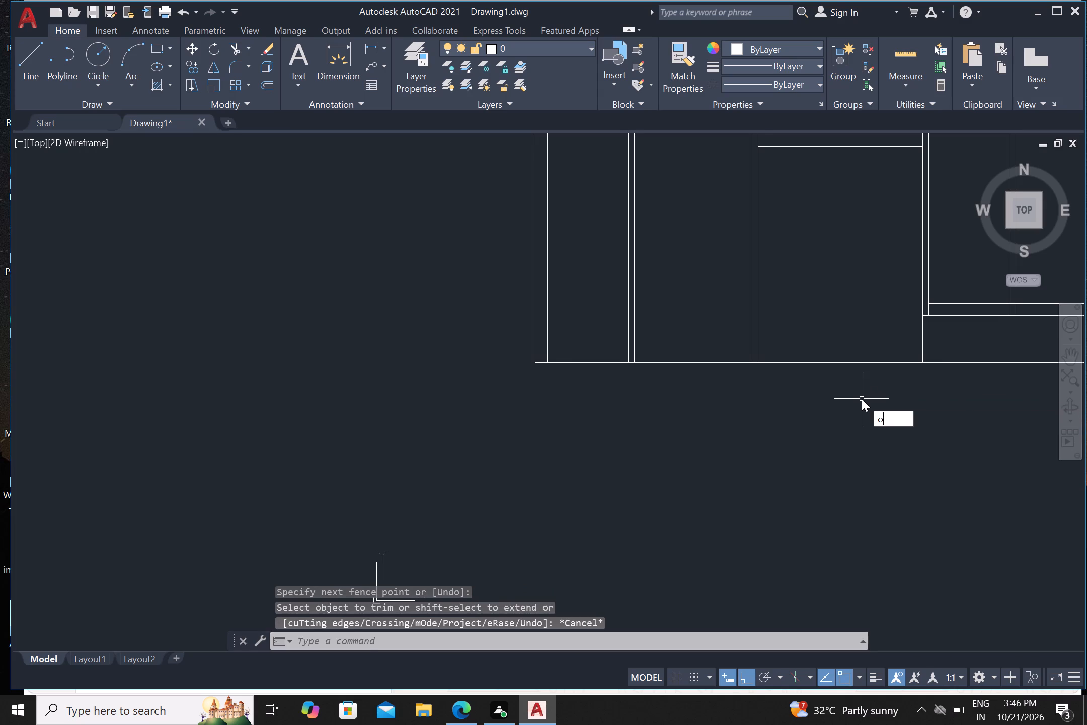
key("Return")
type("5'")
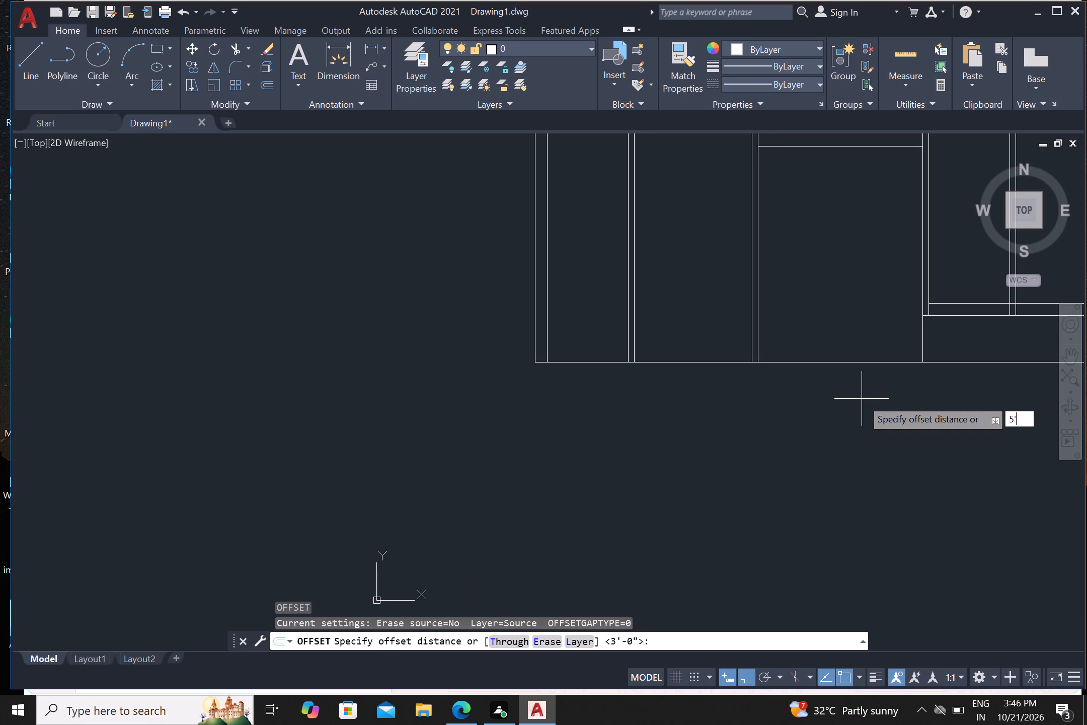
key("Return")
left_click_drag(923, 333, 897, 338)
left_click_drag(823, 370, 823, 377)
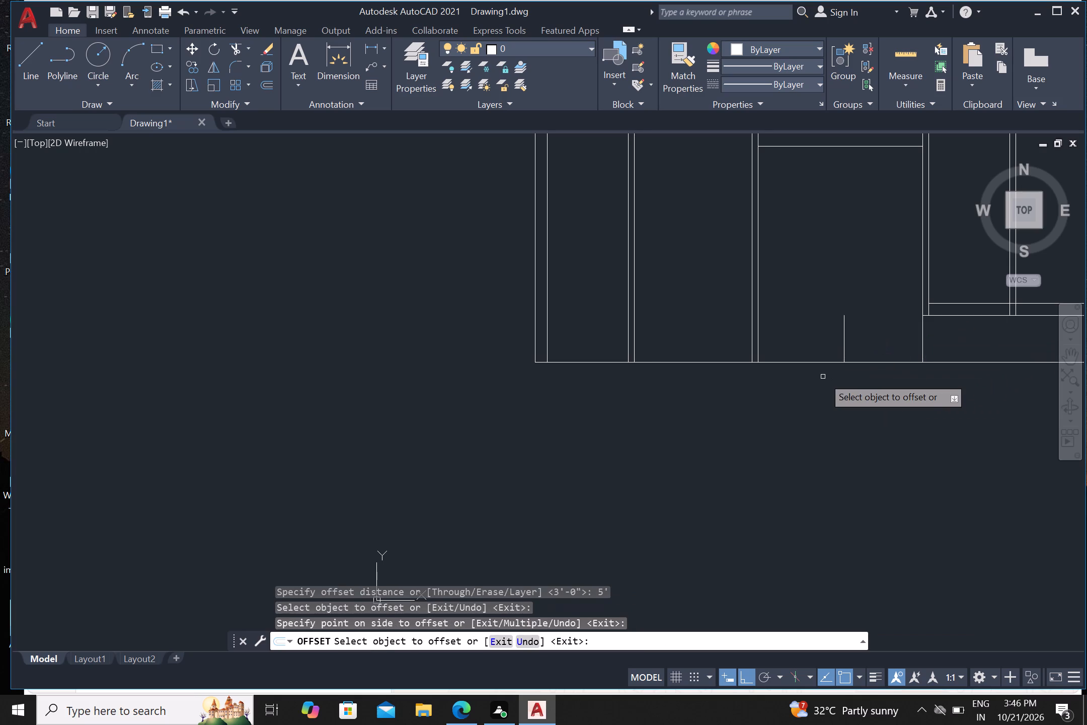
Offset both segments of the bottom line 4'6" upward, from the outer left wall to the lower right room's left wall.
scroll(823, 384, "down", 1)
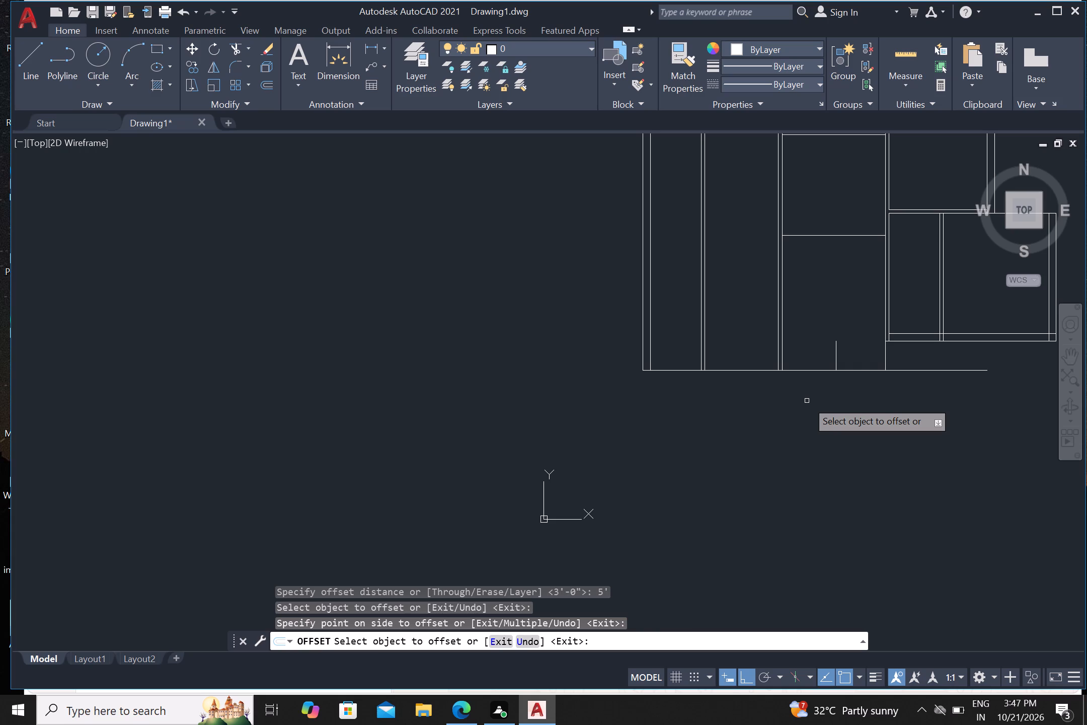
scroll(807, 401, "down", 1)
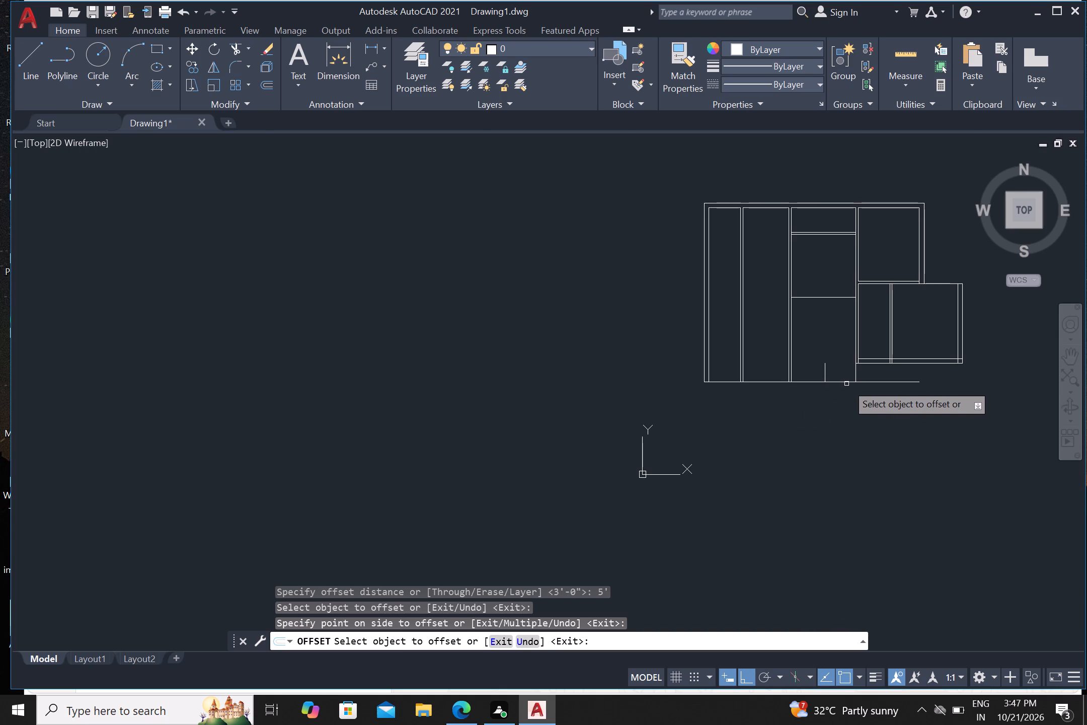
scroll(846, 384, "up", 3)
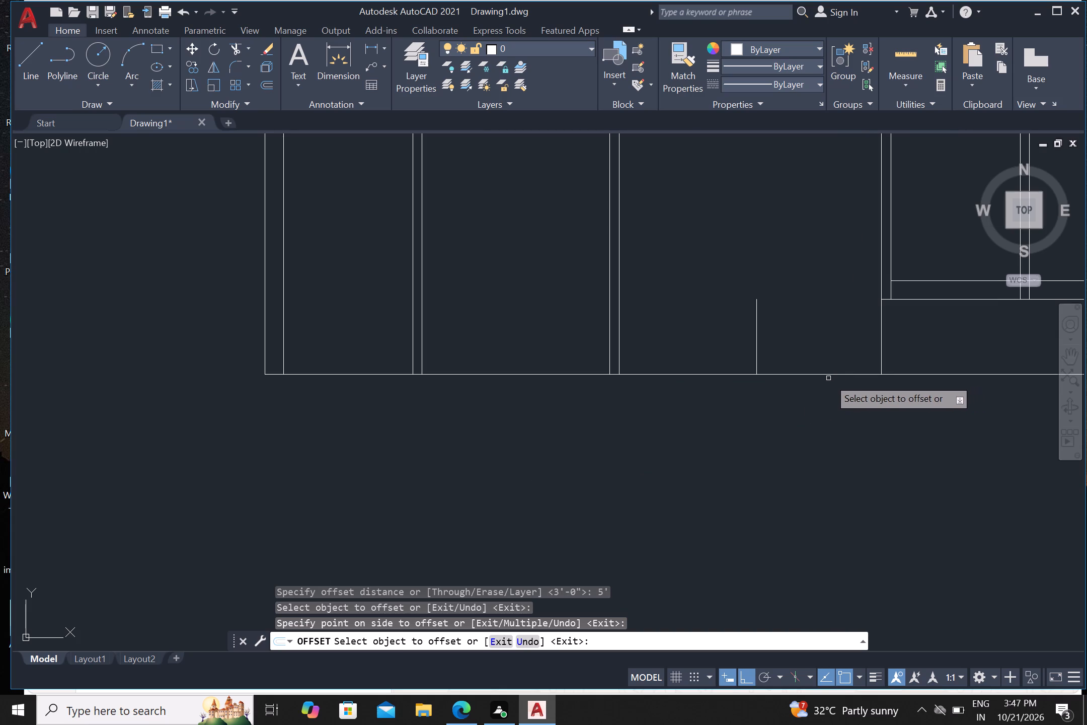
left_click(811, 375)
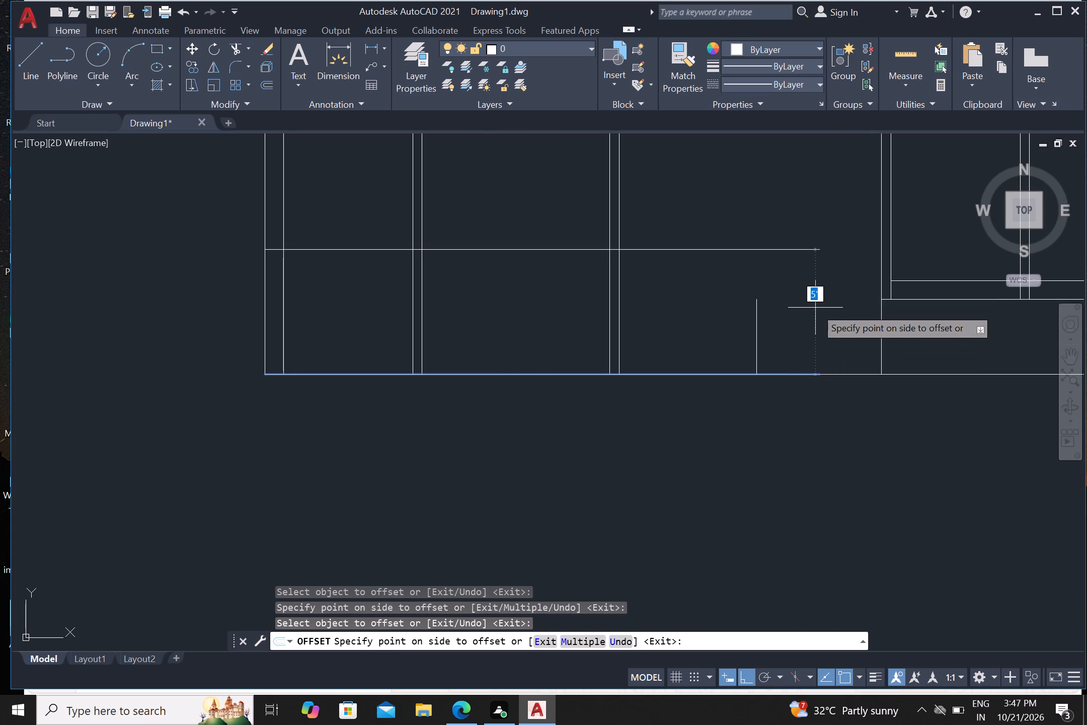
type("4'6")
key("shift+quotedbl")
key("Return")
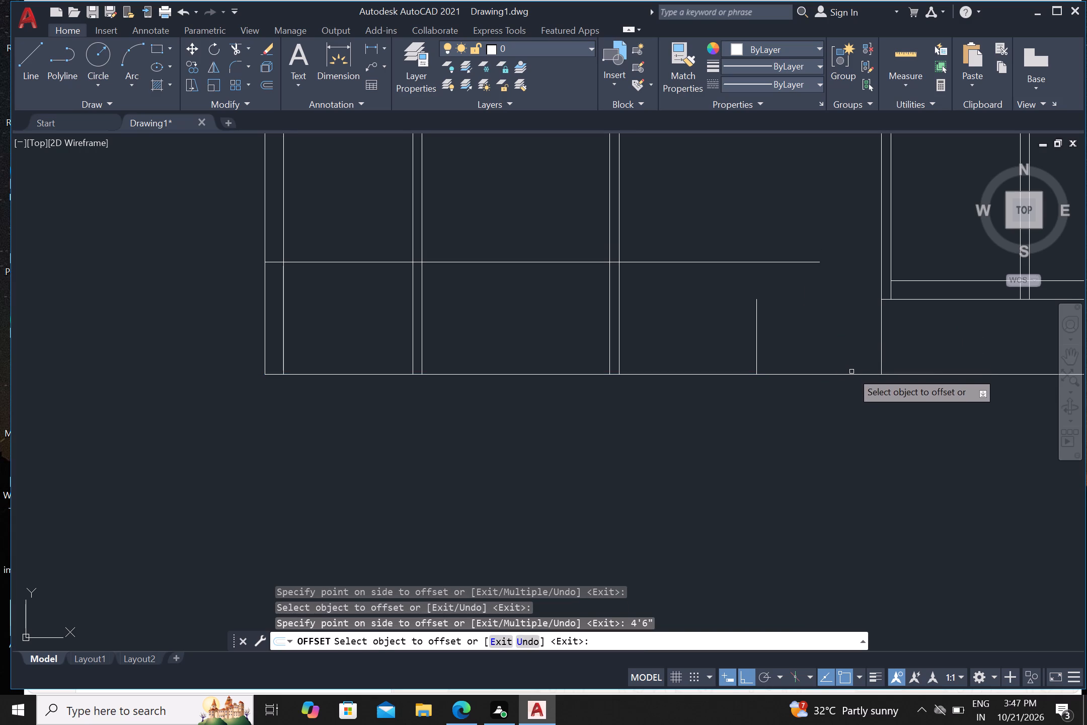
left_click_drag(857, 374, 853, 369)
key("4")
key("apostrophe")
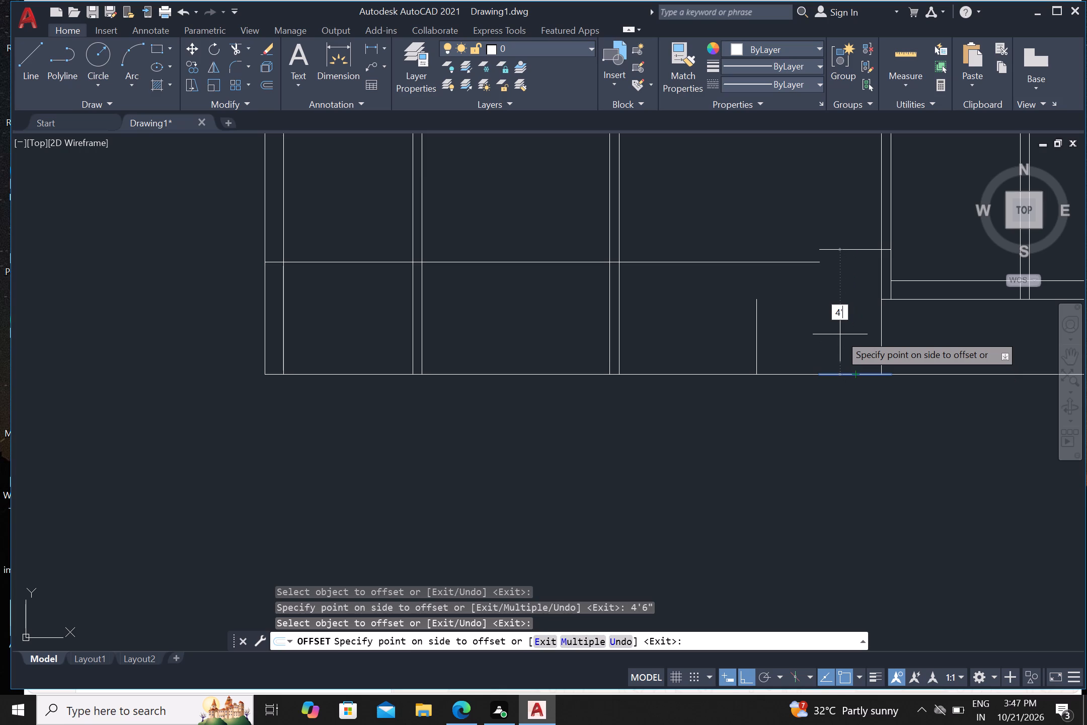
key("6")
key("shift+quotedbl")
key("Return")
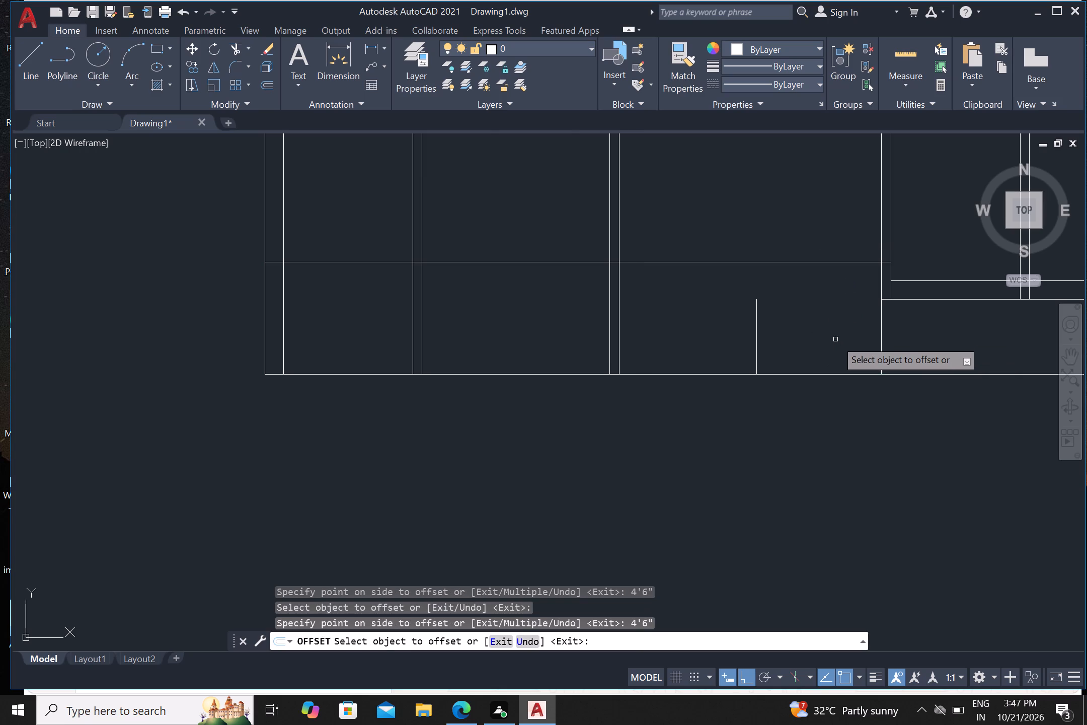
Draw a vertical line upward from the top end of the short 5' offset line, crossing the new horizontal line.
scroll(835, 340, "down", 1)
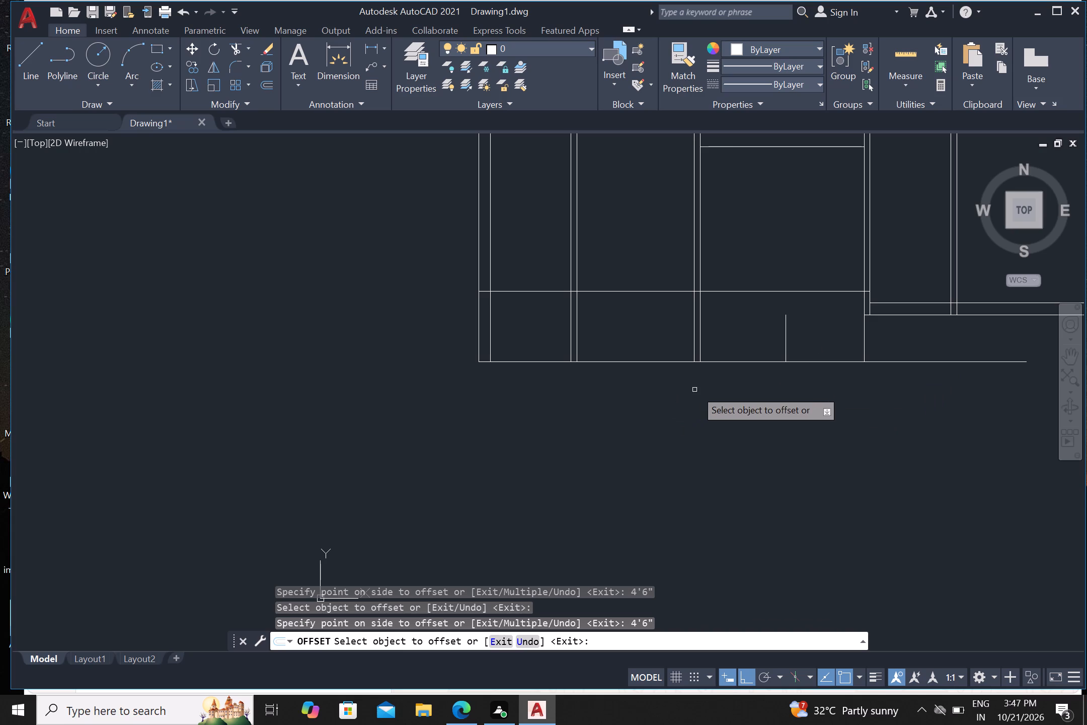
key("Escape")
key("l")
key("Return")
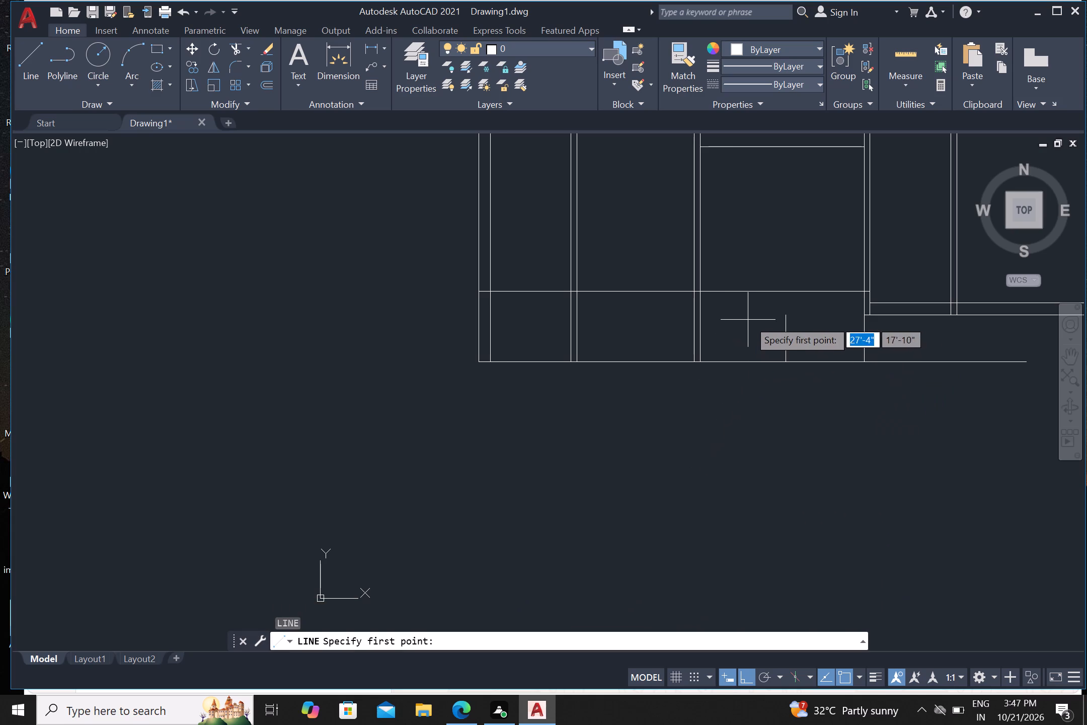
left_click_drag(785, 315, 785, 309)
left_click(782, 263)
key("Return")
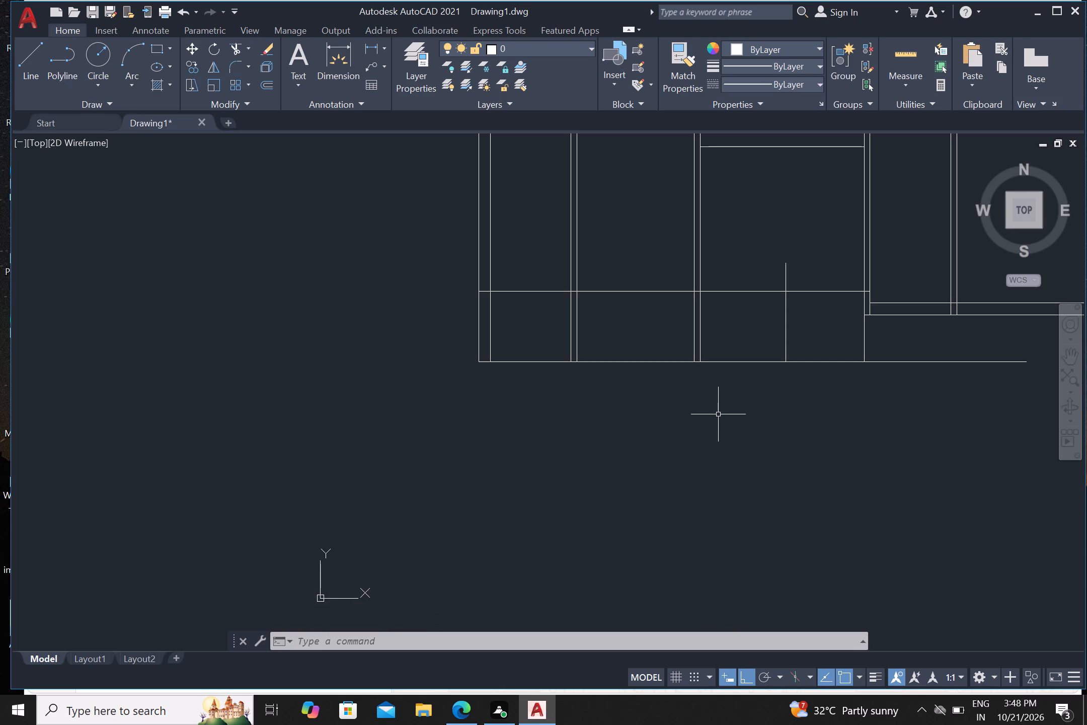
key("Escape")
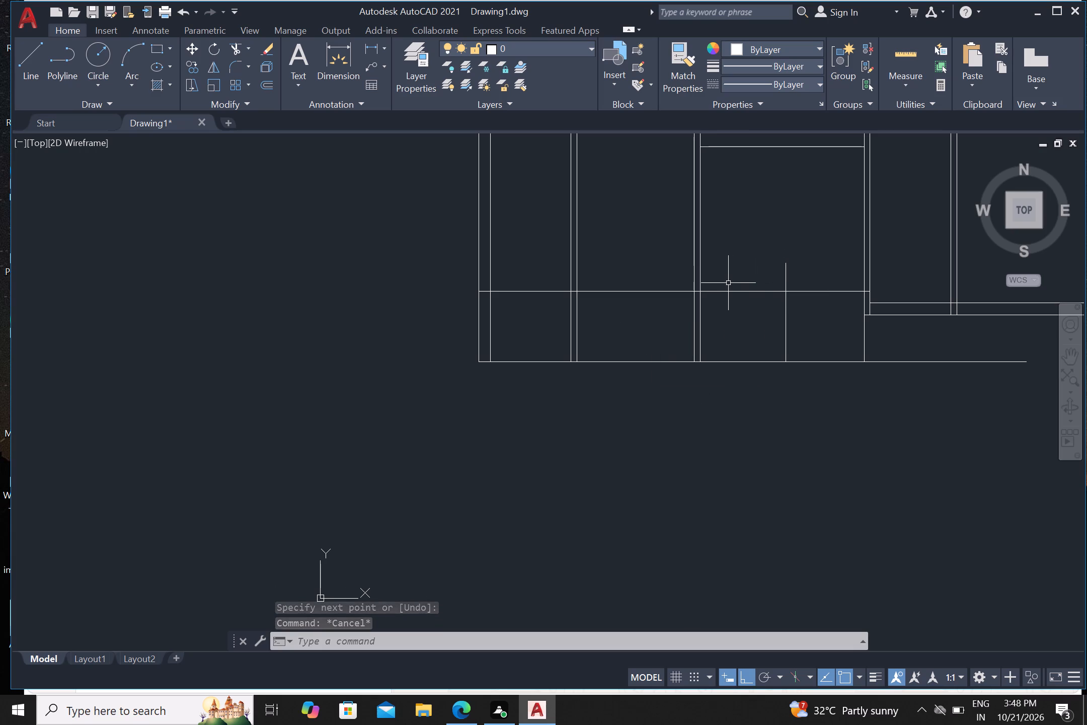
Trim the vertical extension's part that sticks out above the new horizontal line.
type("tr")
key("Return")
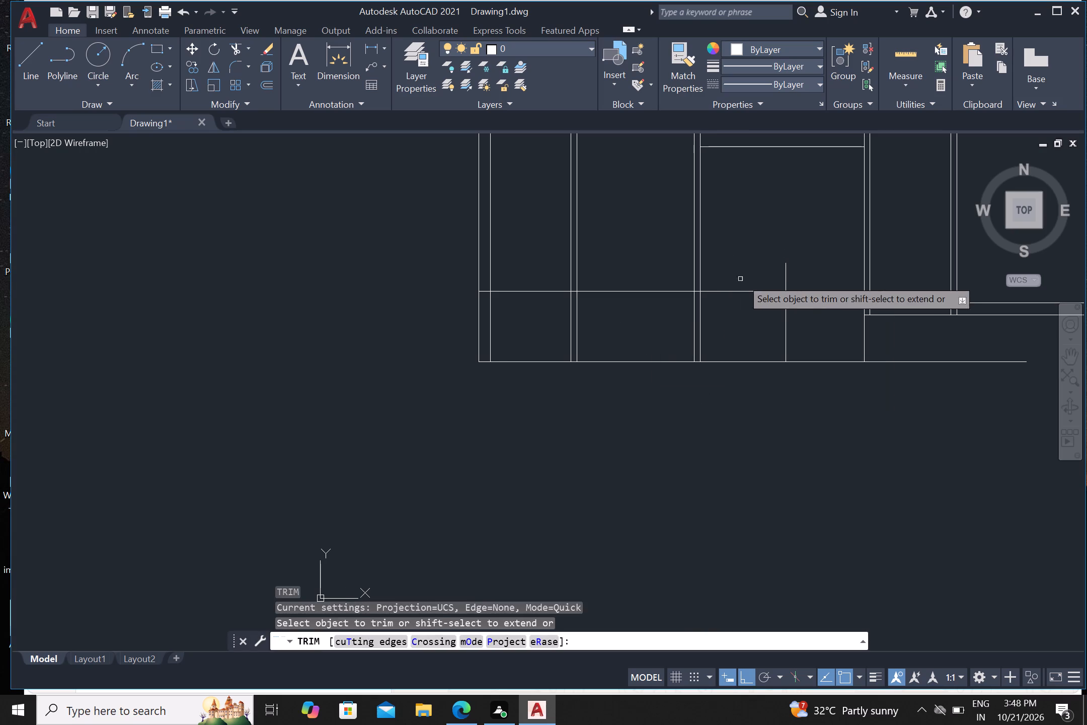
left_click(774, 271)
left_click(795, 271)
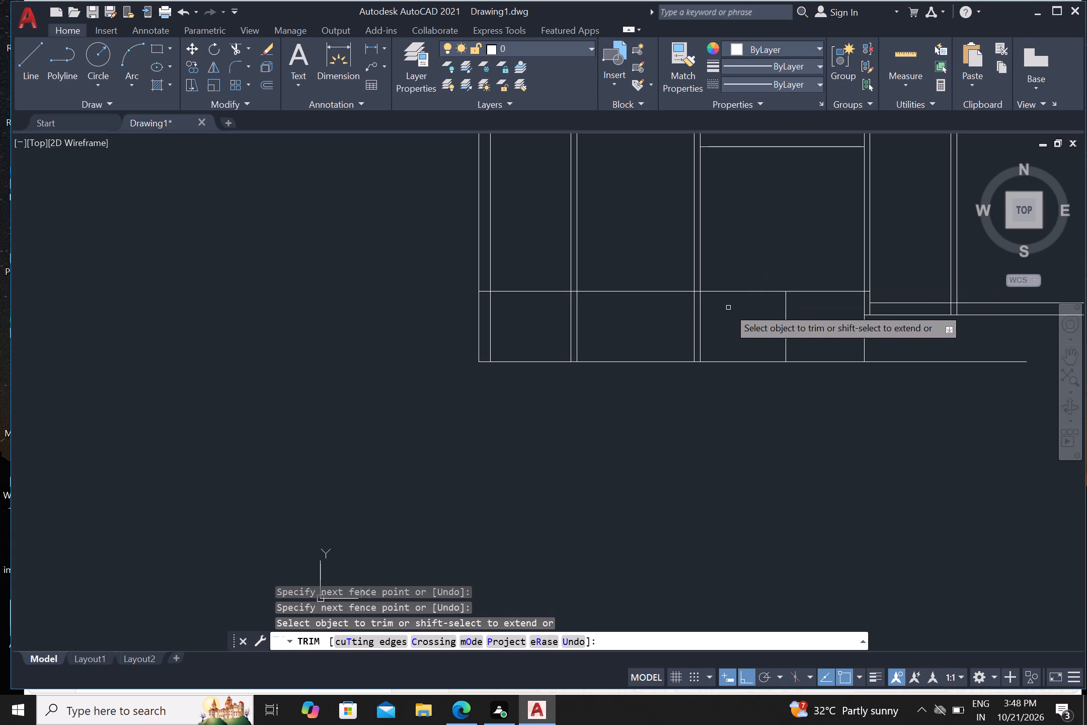
Trim away the new horizontal line everywhere left of the small enclosure, including the pieces inside the wall thicknesses.
left_click(739, 292)
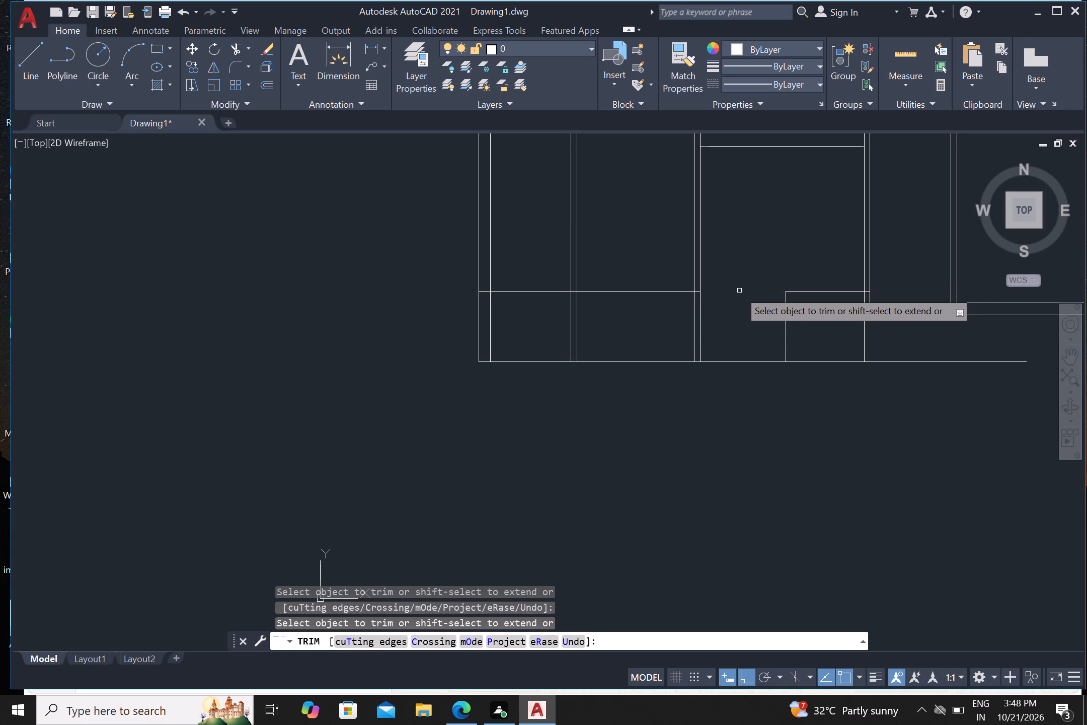
left_click(681, 291)
scroll(693, 291, "up", 3)
left_click(711, 295)
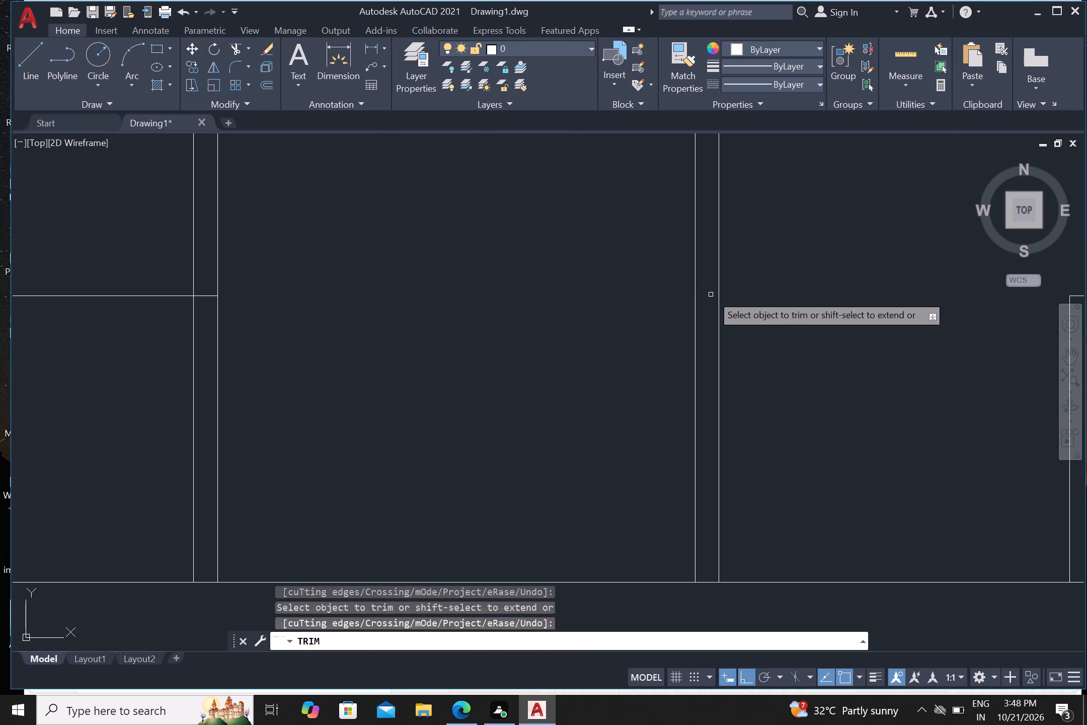
scroll(606, 316, "down", 4)
left_click(509, 315)
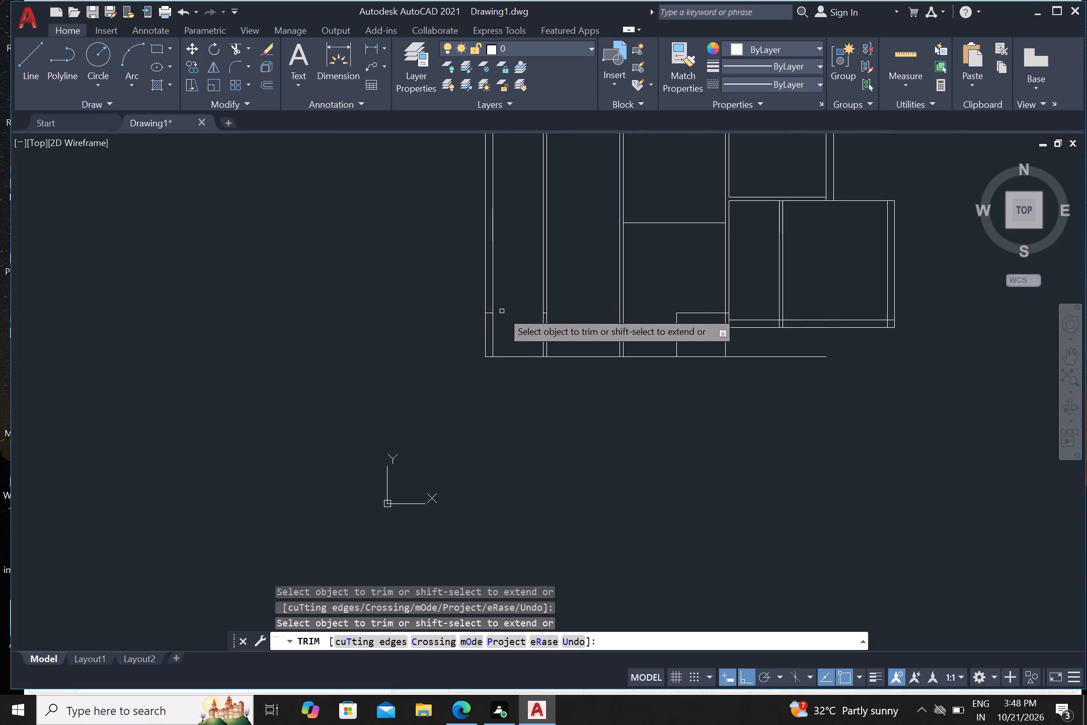
scroll(490, 310, "up", 3)
left_click(479, 324)
left_click(482, 310)
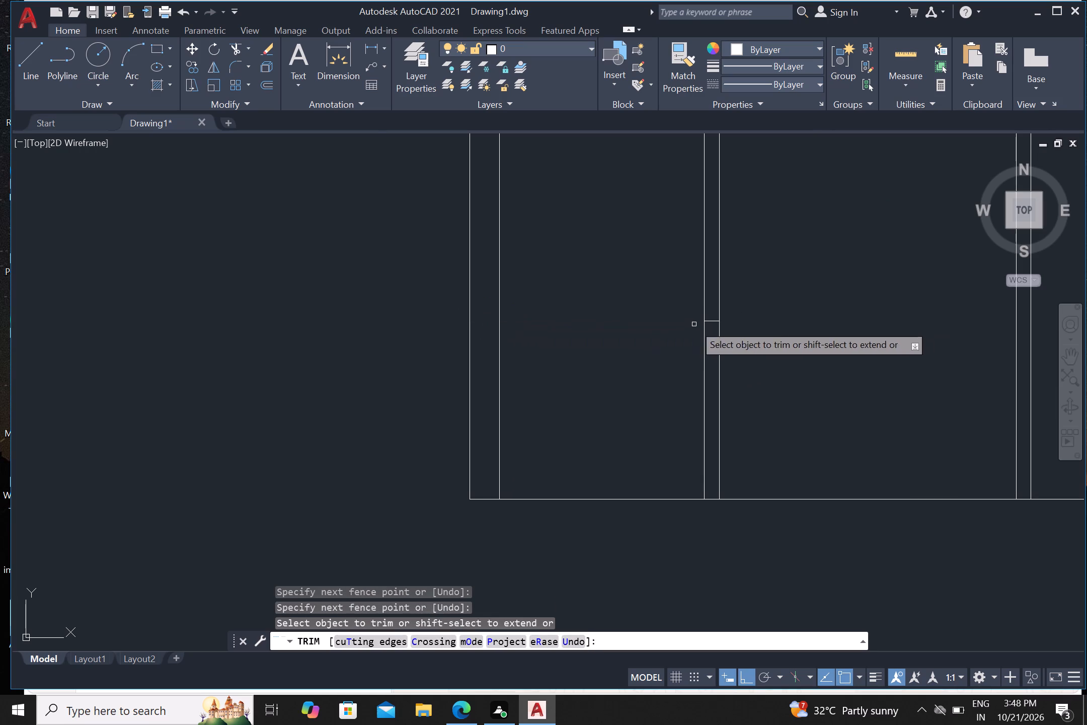
scroll(704, 322, "up", 2)
left_click(718, 311)
left_click(717, 334)
scroll(721, 321, "down", 4)
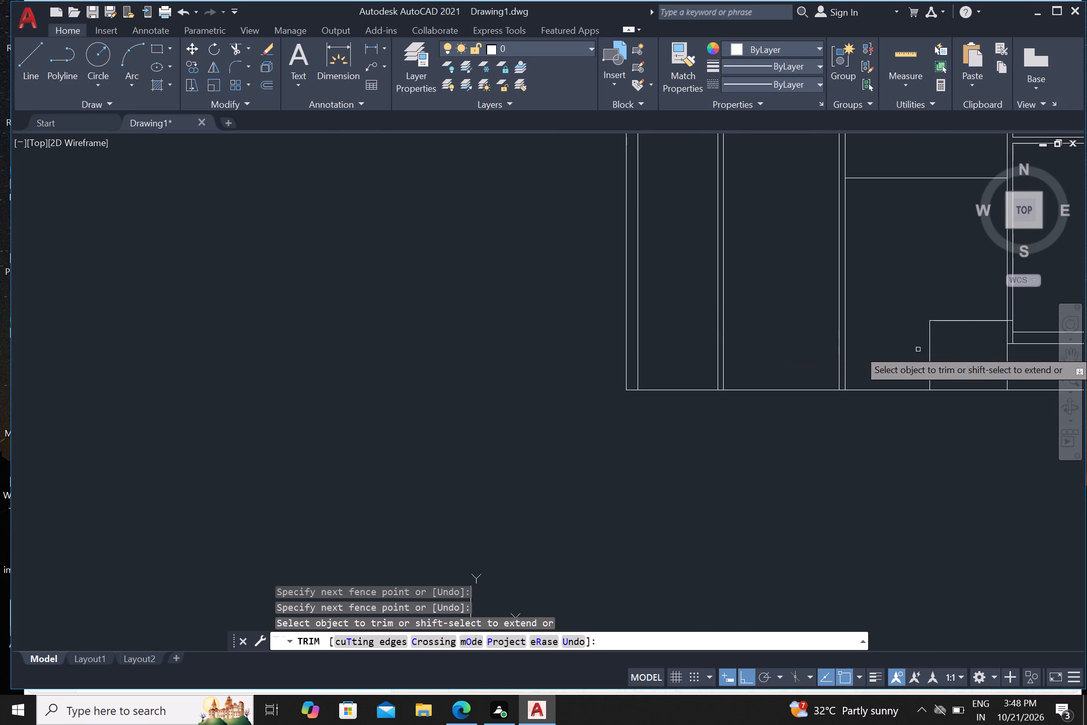
scroll(923, 342, "down", 1)
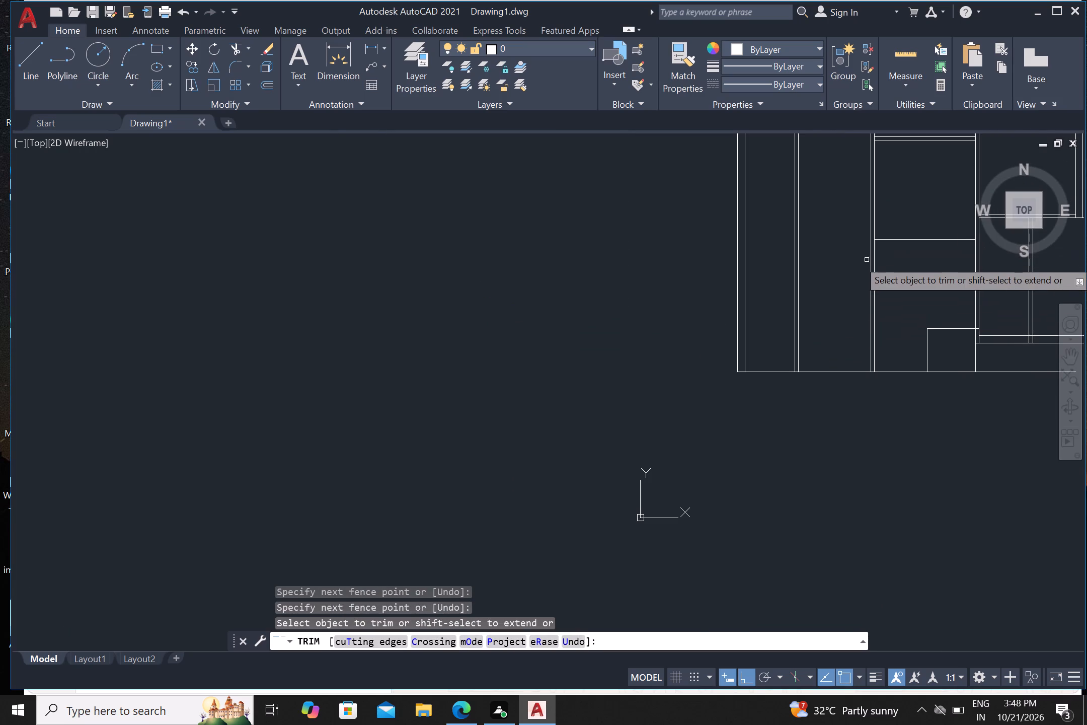
scroll(845, 260, "down", 1)
middle_click_drag(839, 250, 810, 303)
middle_click(810, 303)
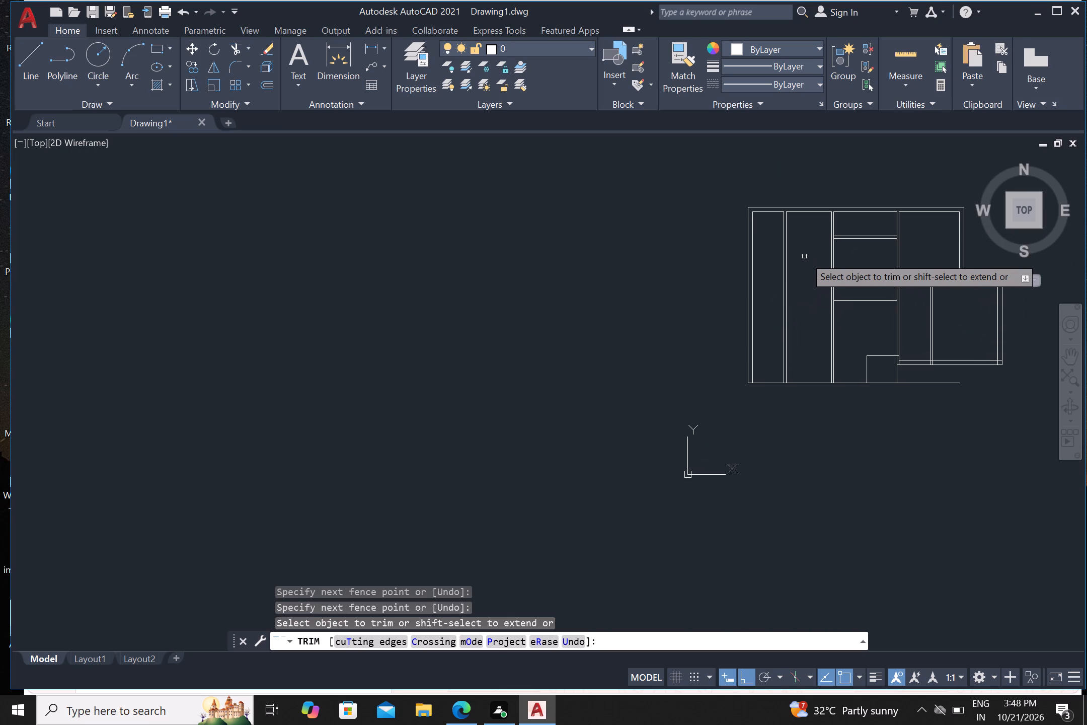
scroll(804, 256, "up", 1)
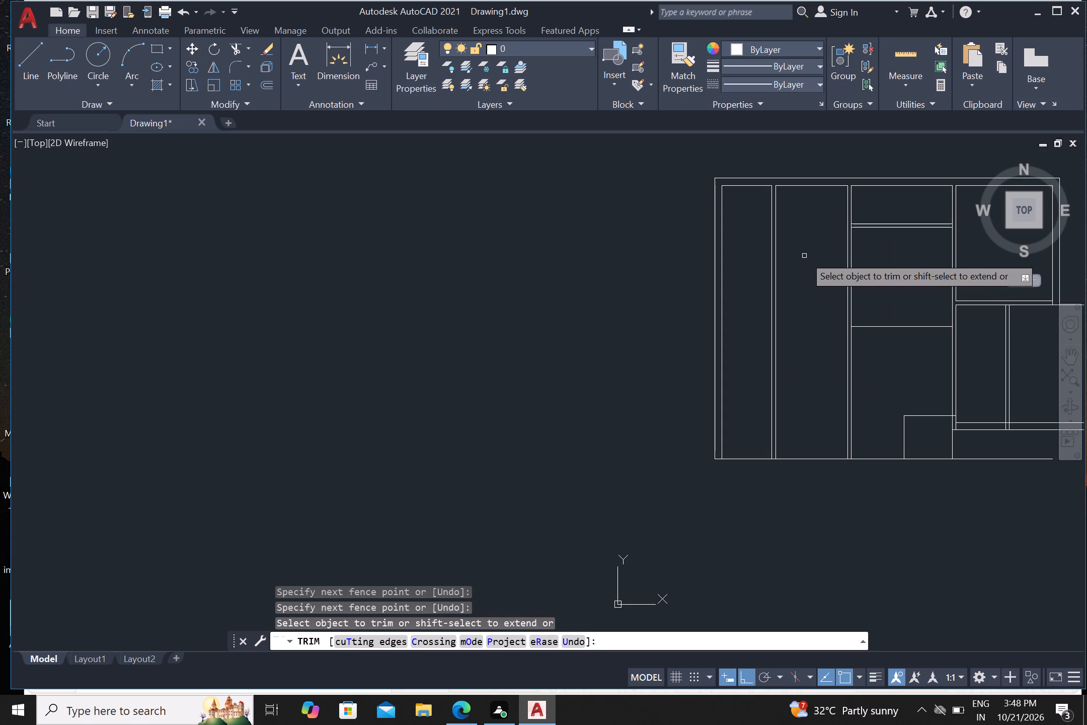
key("Escape")
Draw two horizontal lines leftward from the middle column's upper double partition, past the next wall pair, the lower one about 11' long.
key("l")
key("Return")
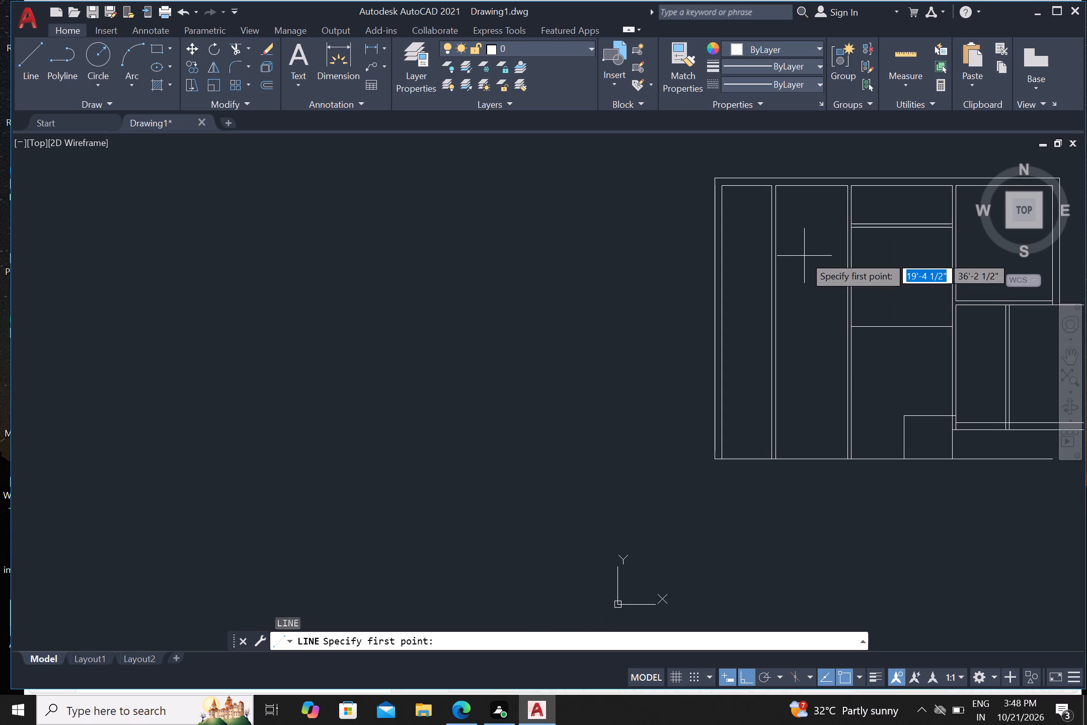
scroll(804, 256, "up", 2)
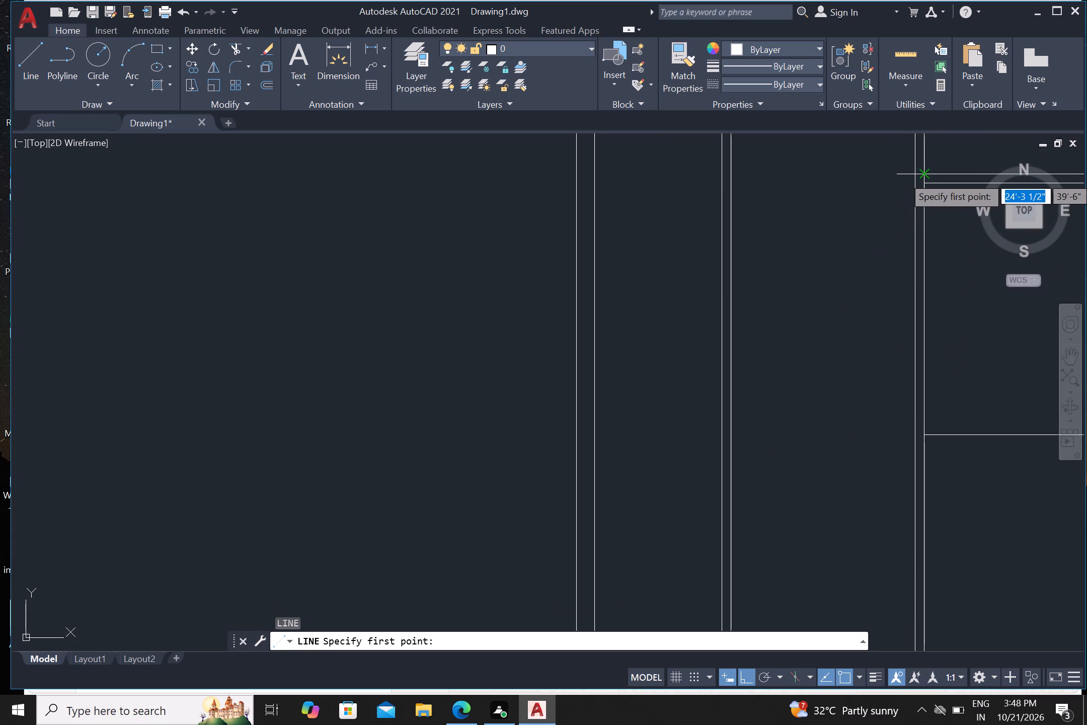
left_click_drag(927, 176, 920, 176)
left_click(682, 229)
key("Return")
key("Return")
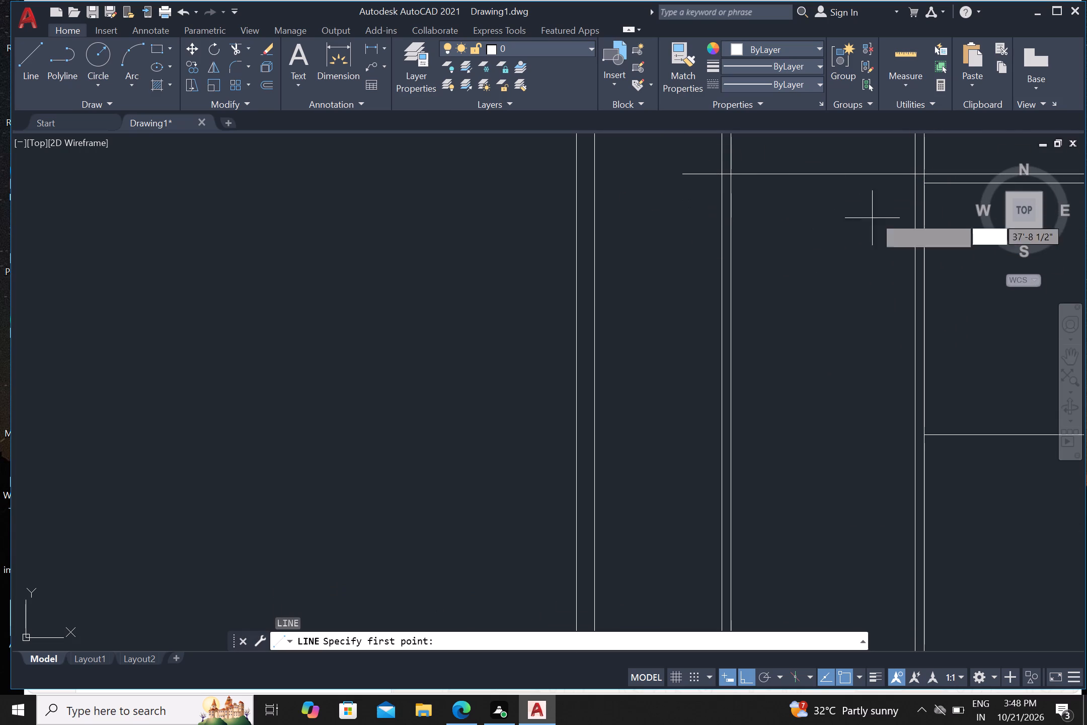
left_click(922, 187)
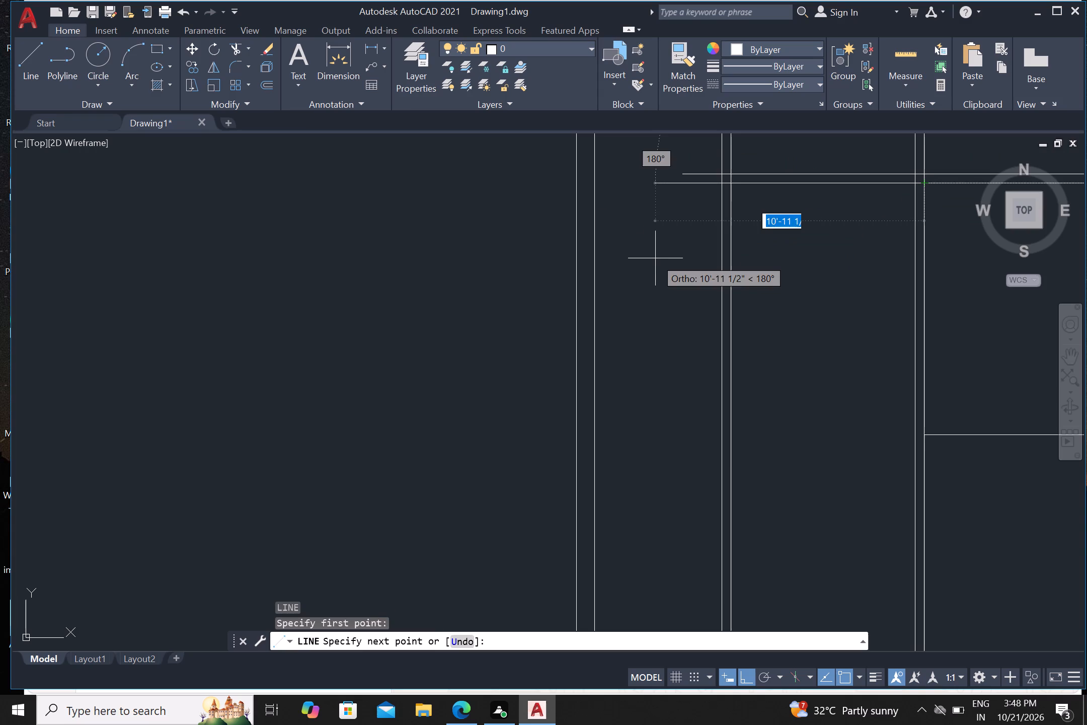
left_click(657, 258)
key("Return")
key("Escape")
Trim the two new partition lines' left overshoots and their pieces inside both vertical wall pairs.
type("tr")
key("Return")
left_click(707, 159)
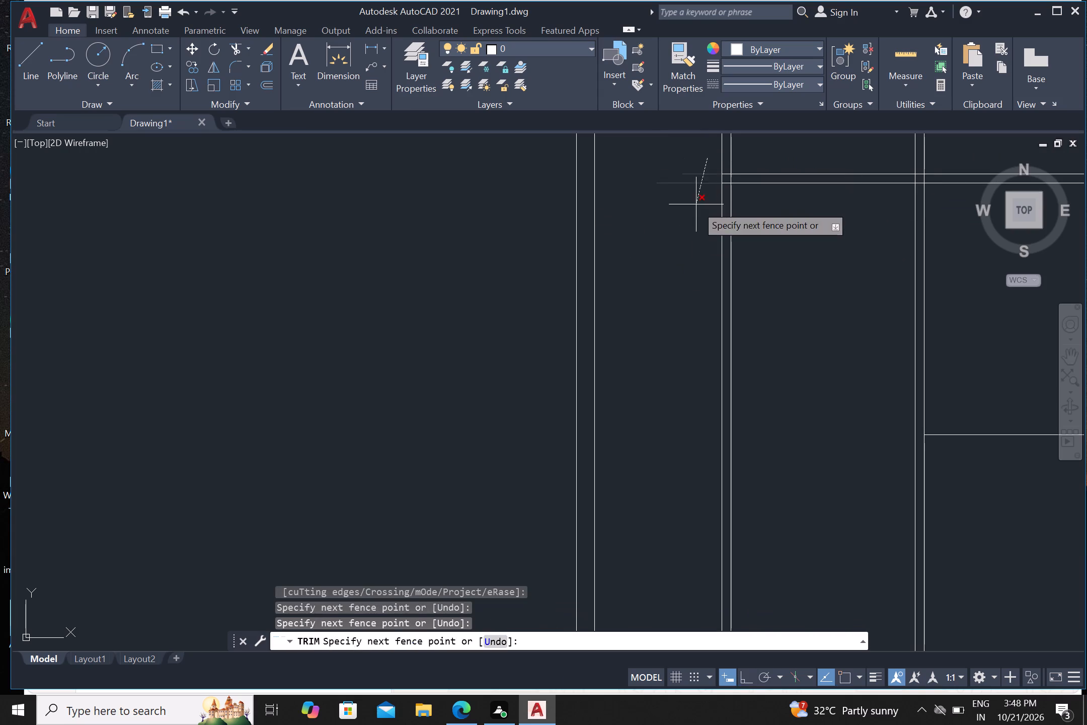
left_click_drag(696, 205, 701, 205)
scroll(793, 217, "down", 1)
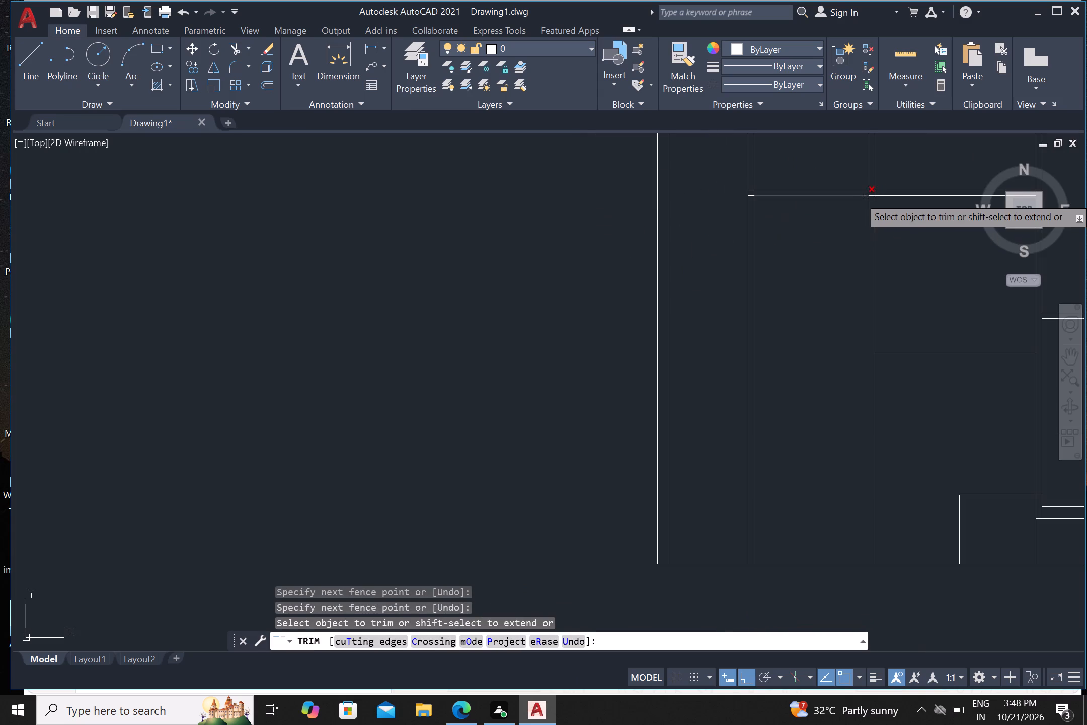
scroll(866, 196, "up", 3)
left_click(894, 206)
left_click(894, 169)
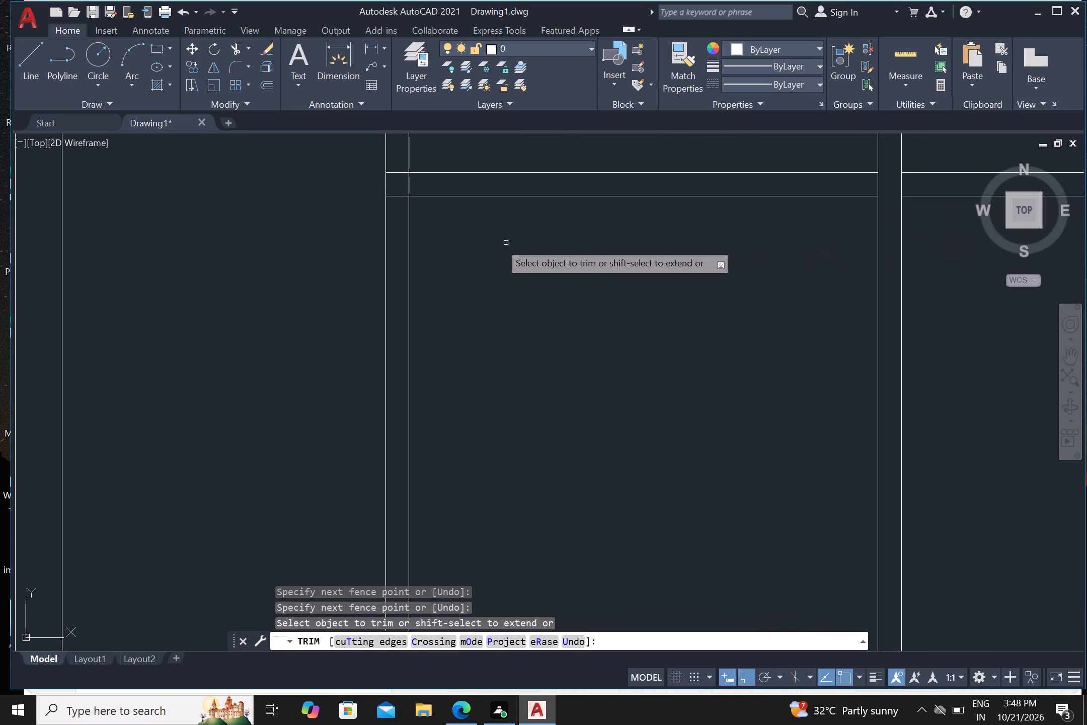
left_click(396, 203)
left_click(391, 169)
scroll(436, 208, "down", 4)
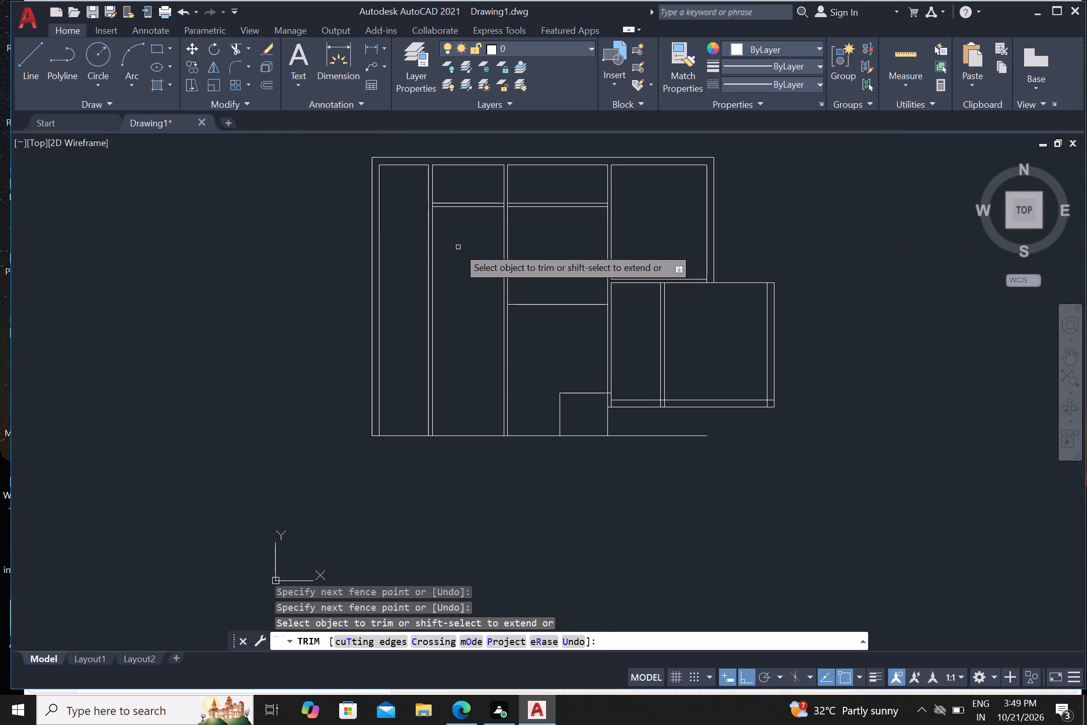
key("Escape")
Offset the lower line of the second column's new partition 9'9" downward.
key("o")
key("Return")
type("9'9")
key("shift+quotedbl")
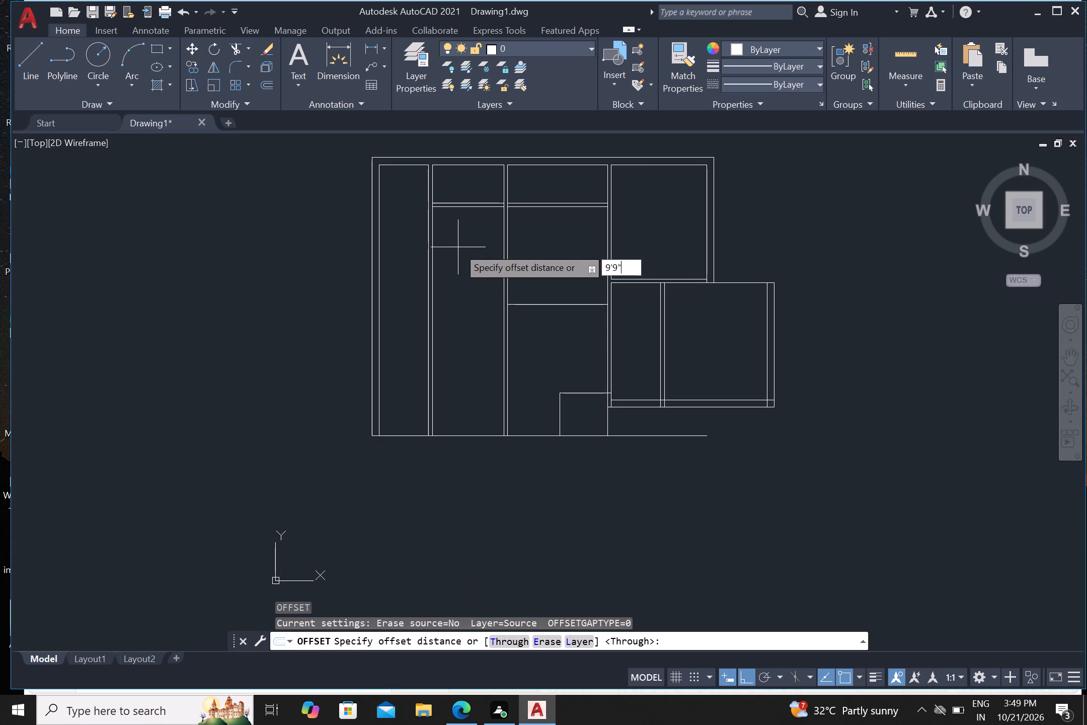
key("Return")
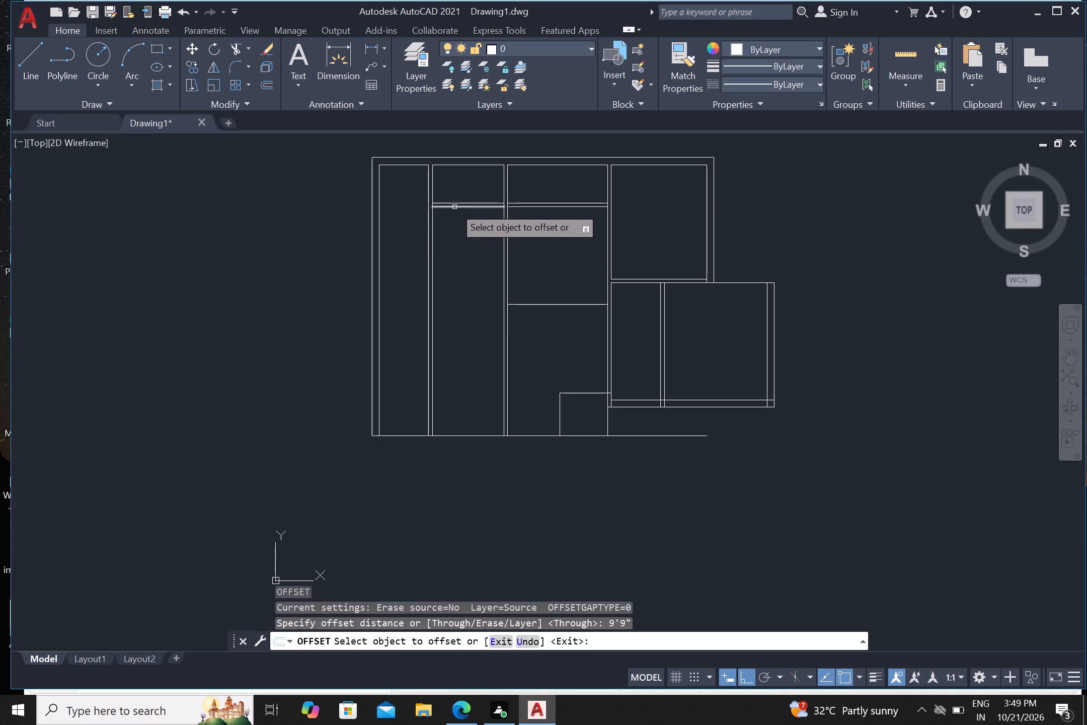
left_click(454, 208)
left_click_drag(468, 276, 474, 285)
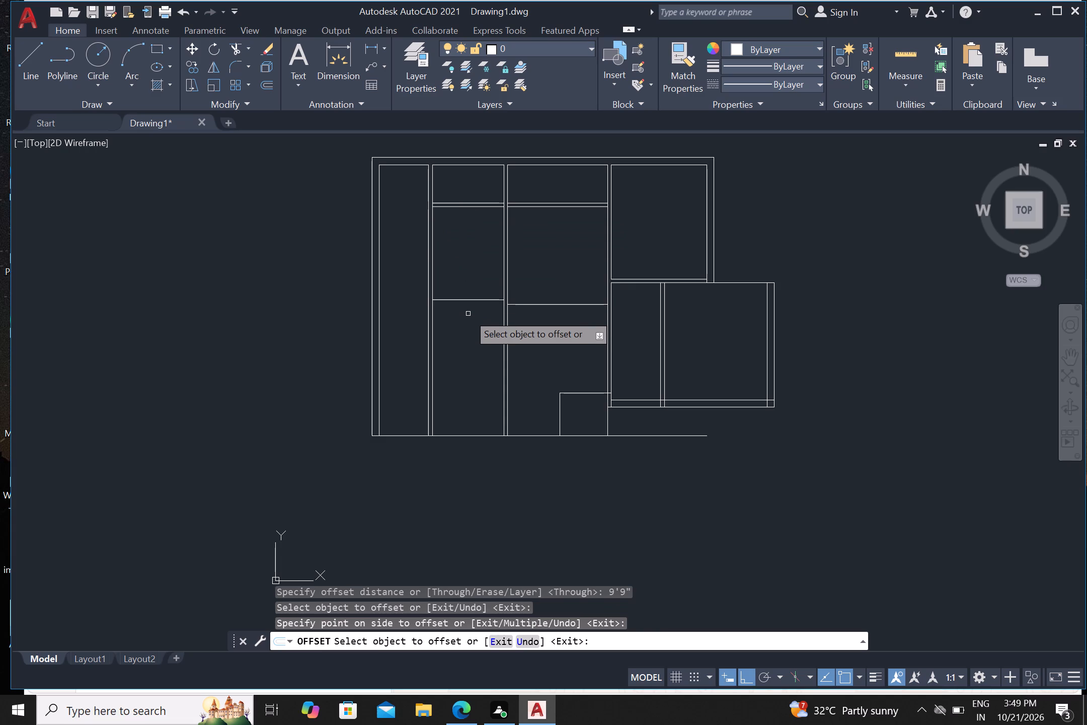
Offset the second column's new lower horizontal line 4.5" downward to give the partition its thickness.
left_click_drag(465, 299, 465, 308)
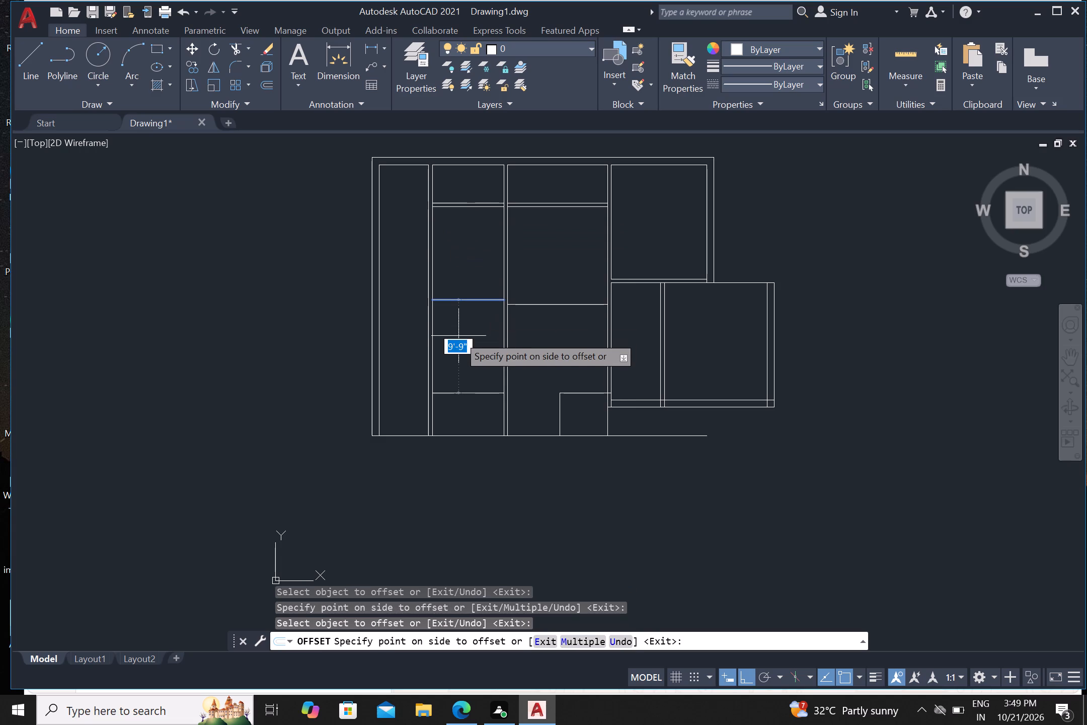
type("4.5")
key("shift+quotedbl")
key("Return")
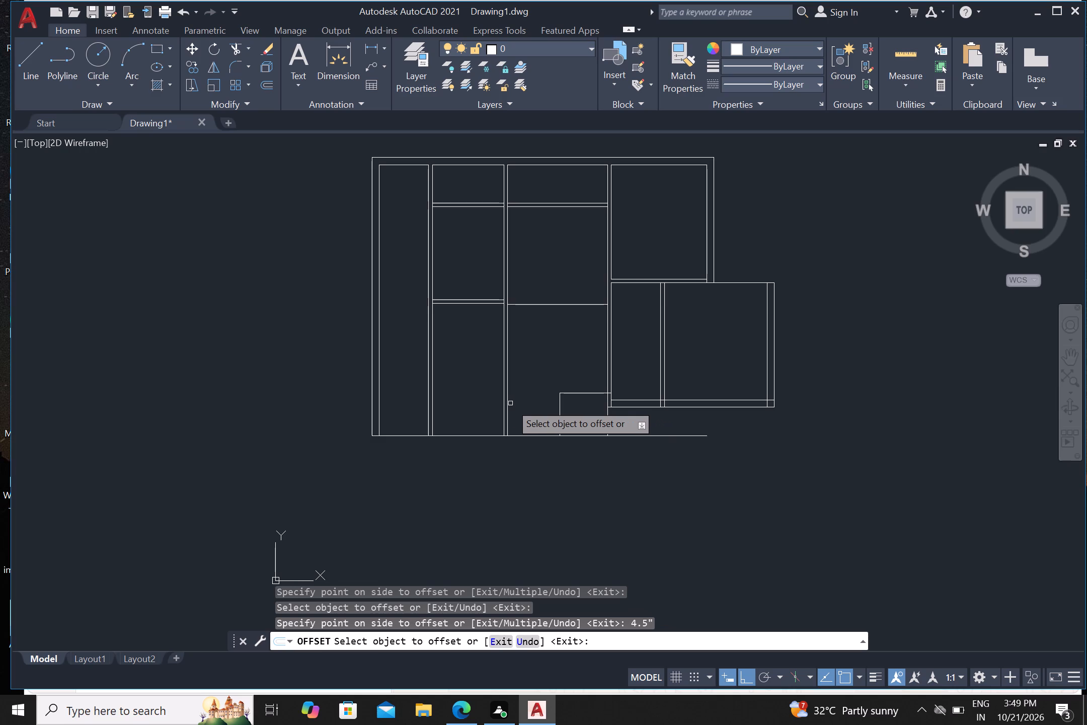
Draw two horizontal lines leftward from the second column's lower partition past the left outer wall, lower about 11', upper about 7'4" long.
scroll(435, 314, "up", 2)
key("Escape")
key("l")
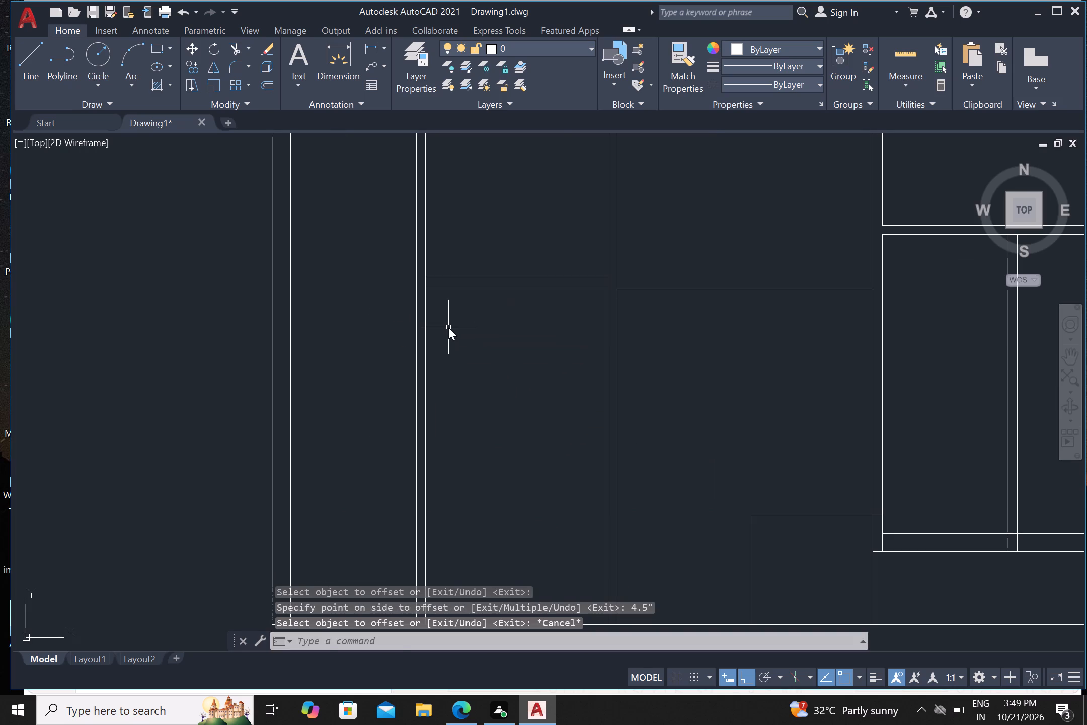
key("Return")
left_click_drag(427, 288, 422, 288)
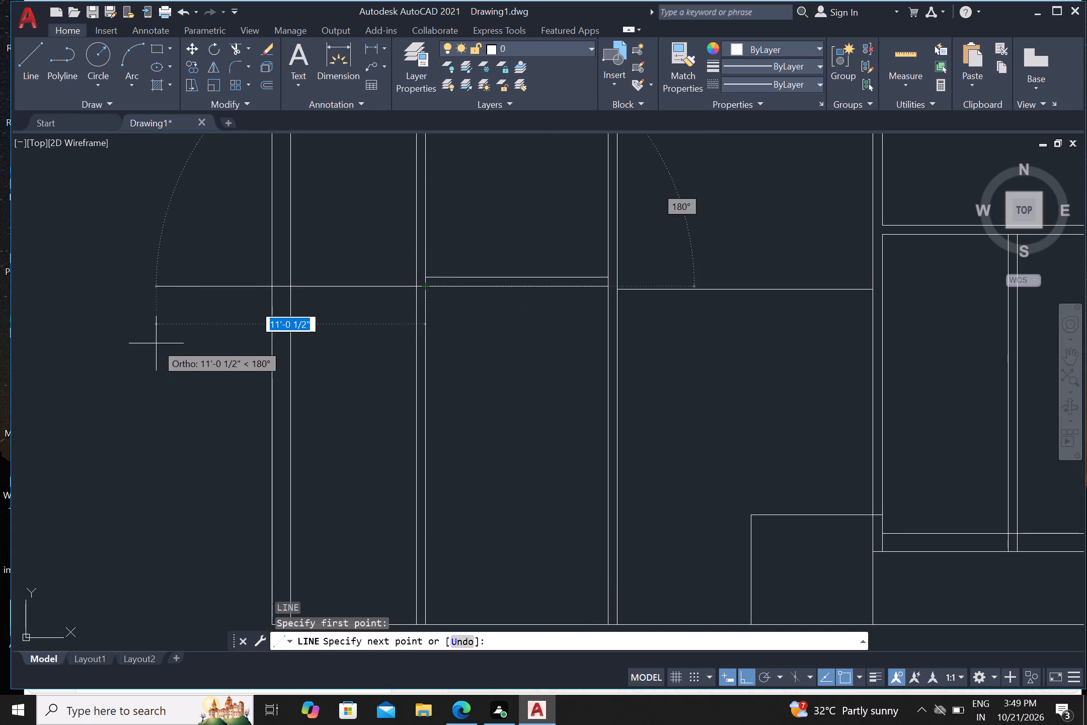
left_click(156, 343)
key("Return")
key("Return")
left_click(425, 278)
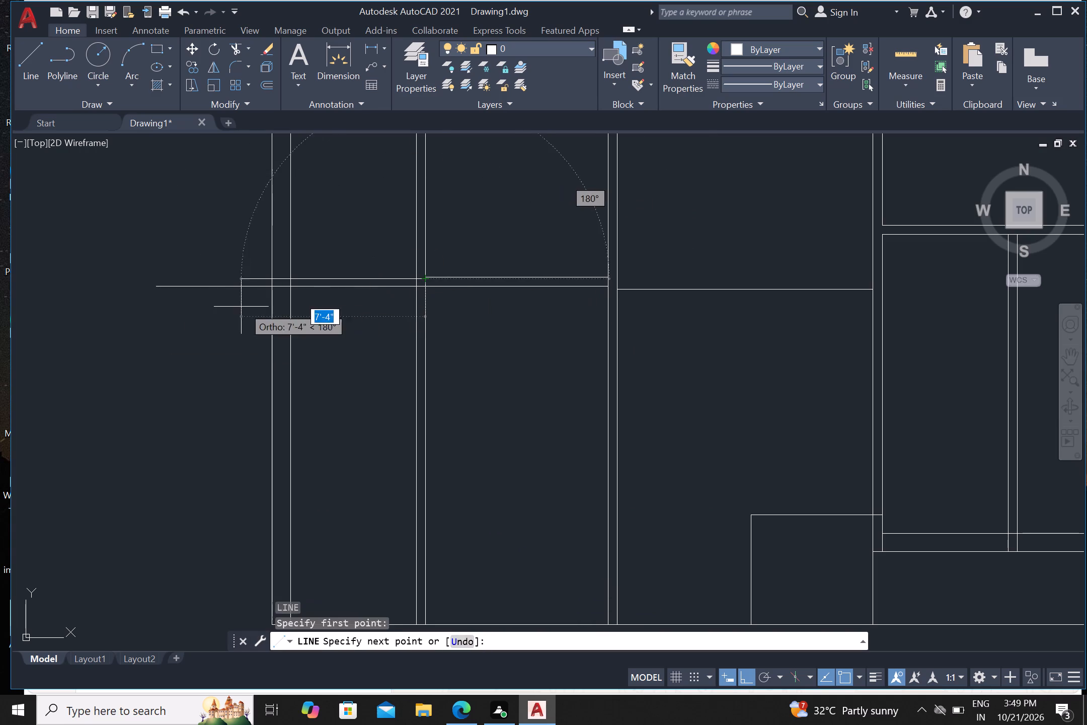
left_click(238, 307)
key("Return")
Trim the two new lines' overshoots beyond the outer wall and clear the line pieces inside their junction with the first vertical partition.
type("tr")
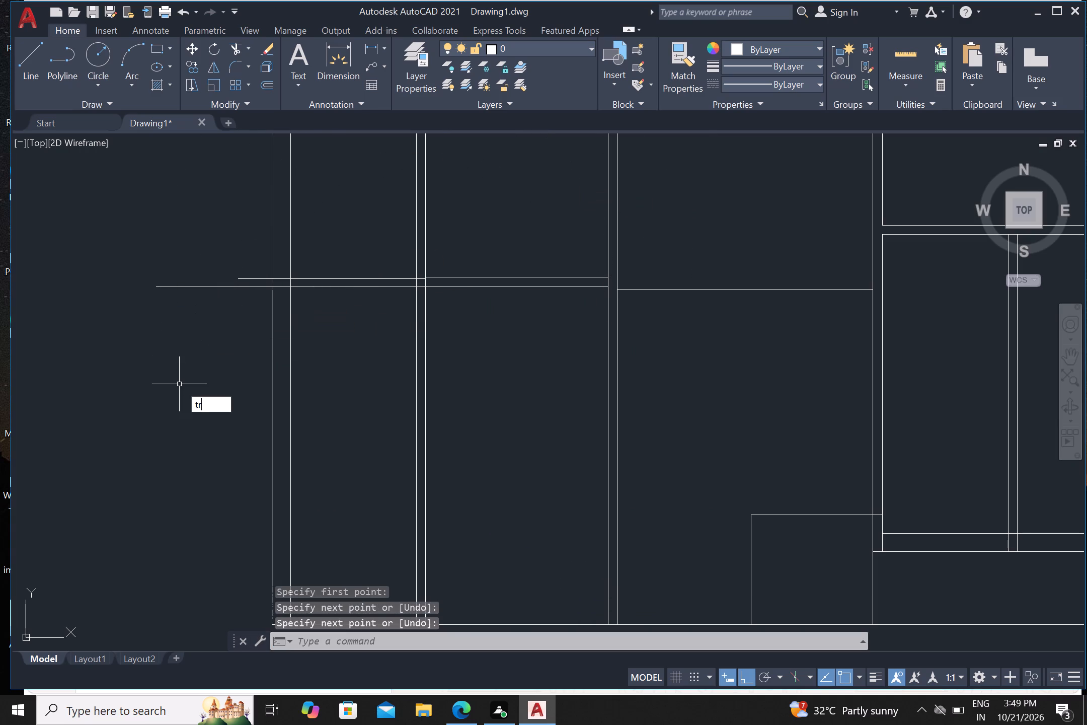
key("Return")
left_click_drag(247, 260, 249, 260)
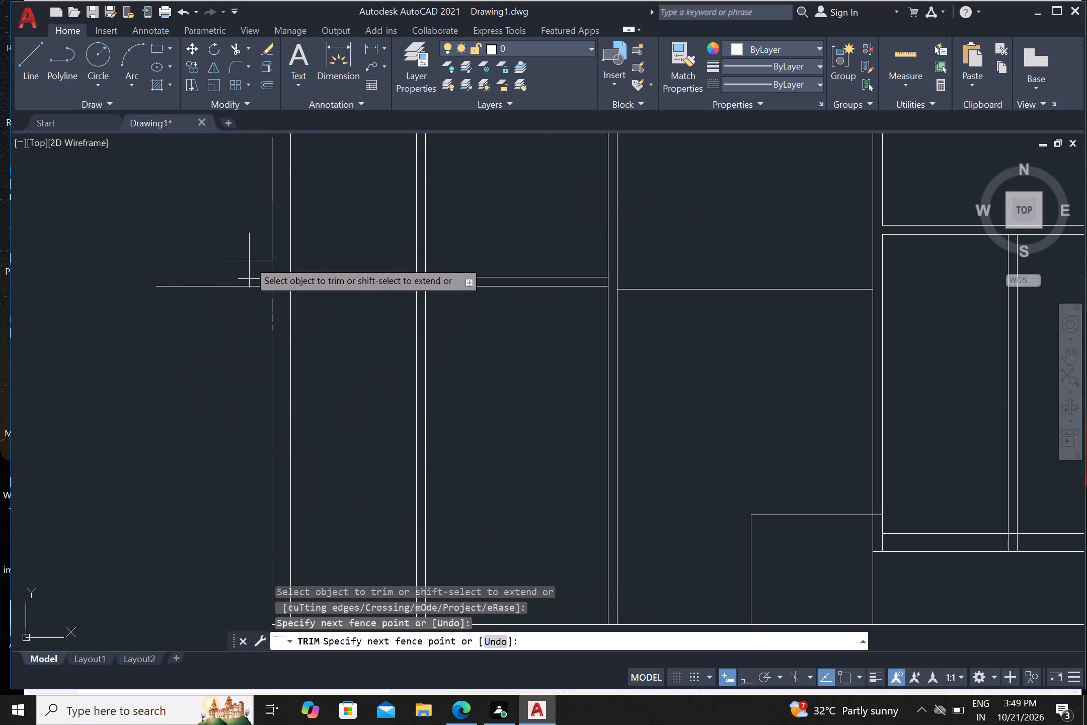
left_click_drag(249, 260, 249, 265)
left_click(243, 312)
scroll(412, 288, "up", 2)
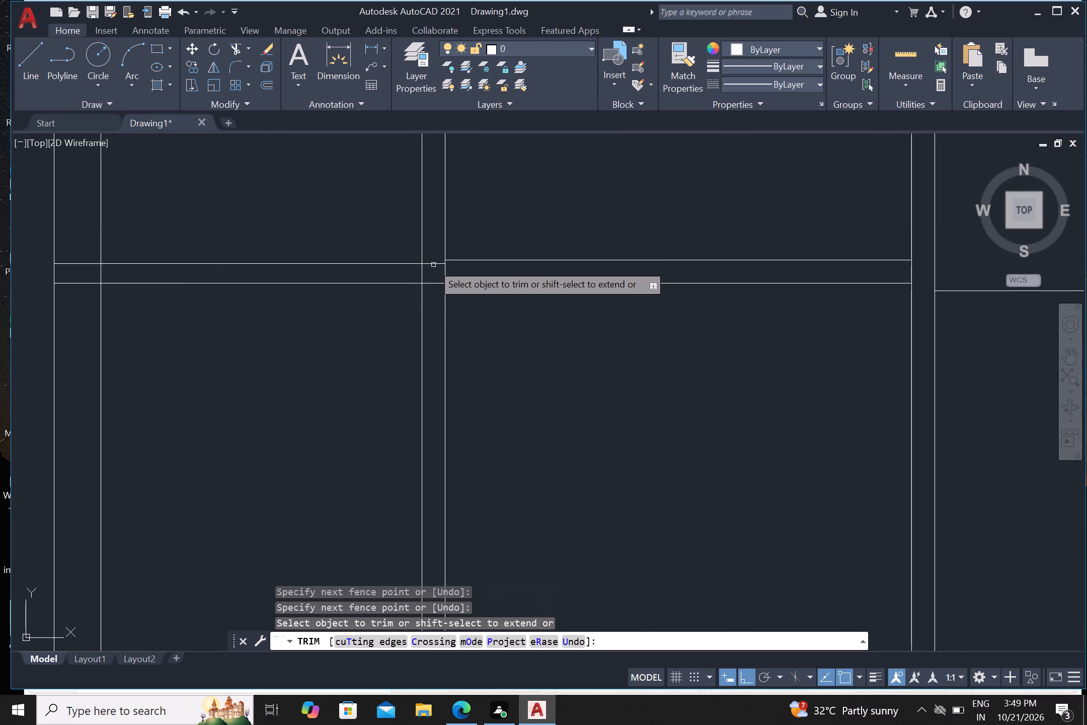
left_click_drag(430, 256, 428, 260)
left_click(428, 308)
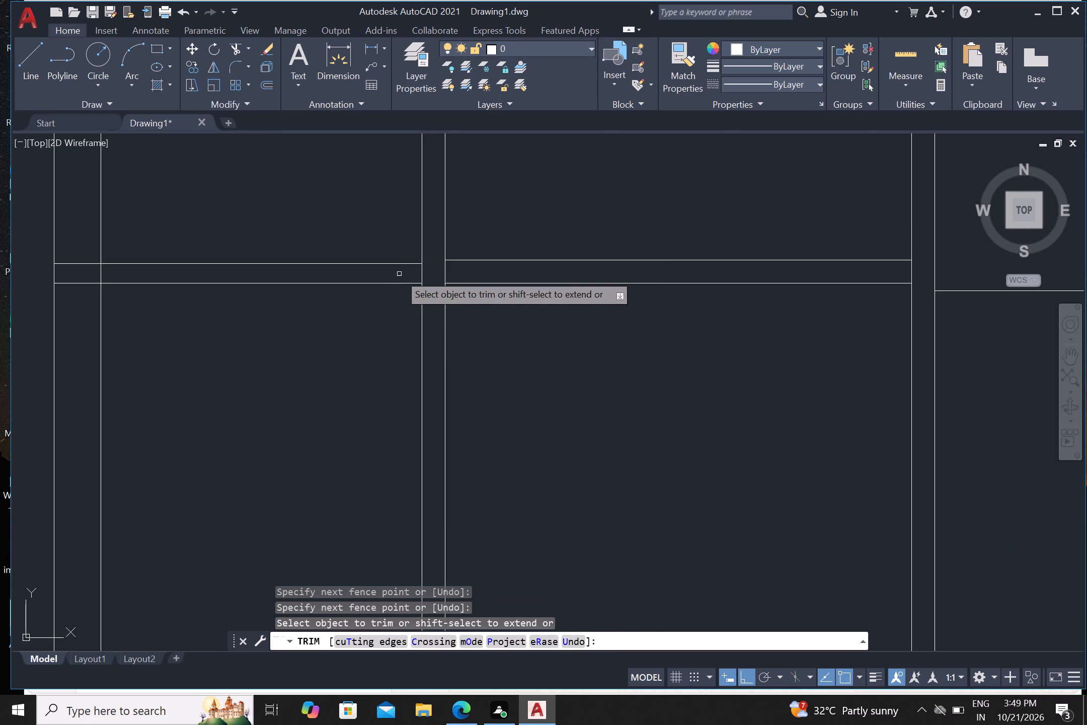
left_click(399, 274)
left_click(468, 275)
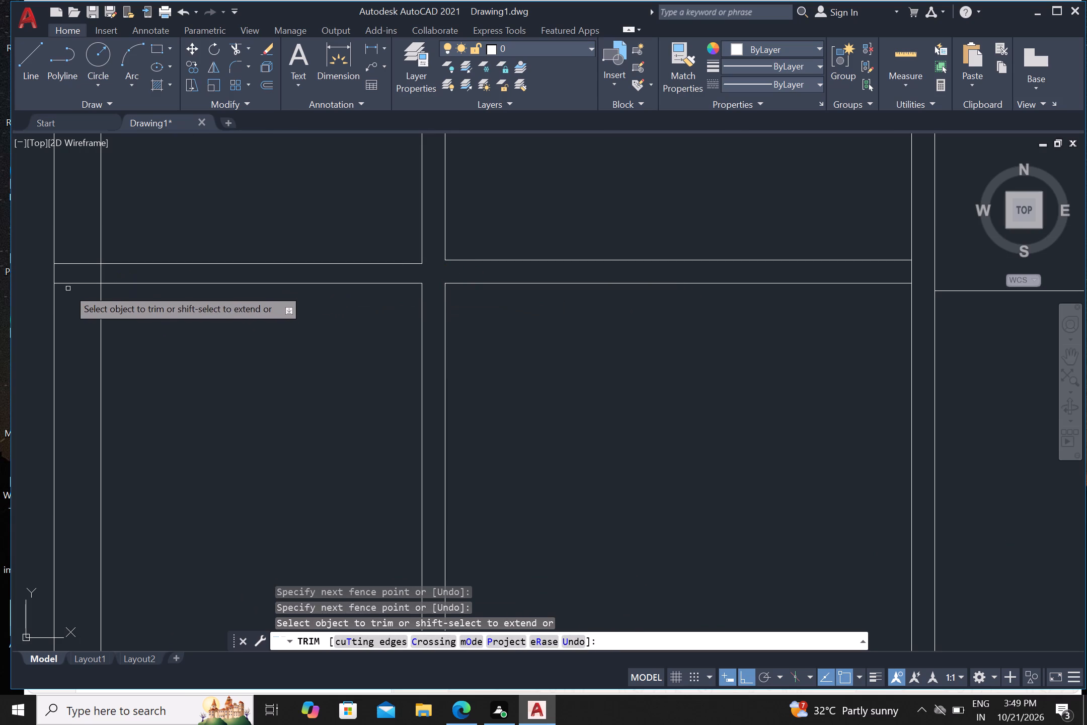
Trim the first column's new partition lines inside the left outer wall and open the inner wall line between them.
left_click_drag(68, 300, 67, 291)
left_click_drag(67, 249, 72, 273)
left_click_drag(87, 274, 96, 278)
left_click(111, 275)
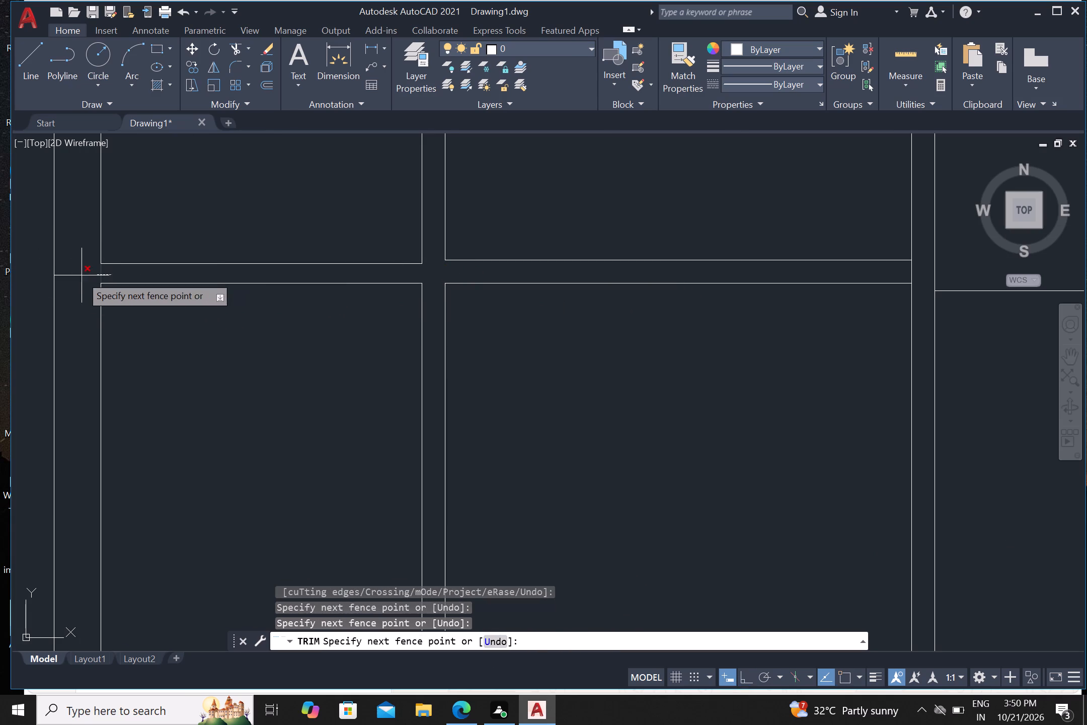
left_click(75, 275)
scroll(86, 275, "down", 3)
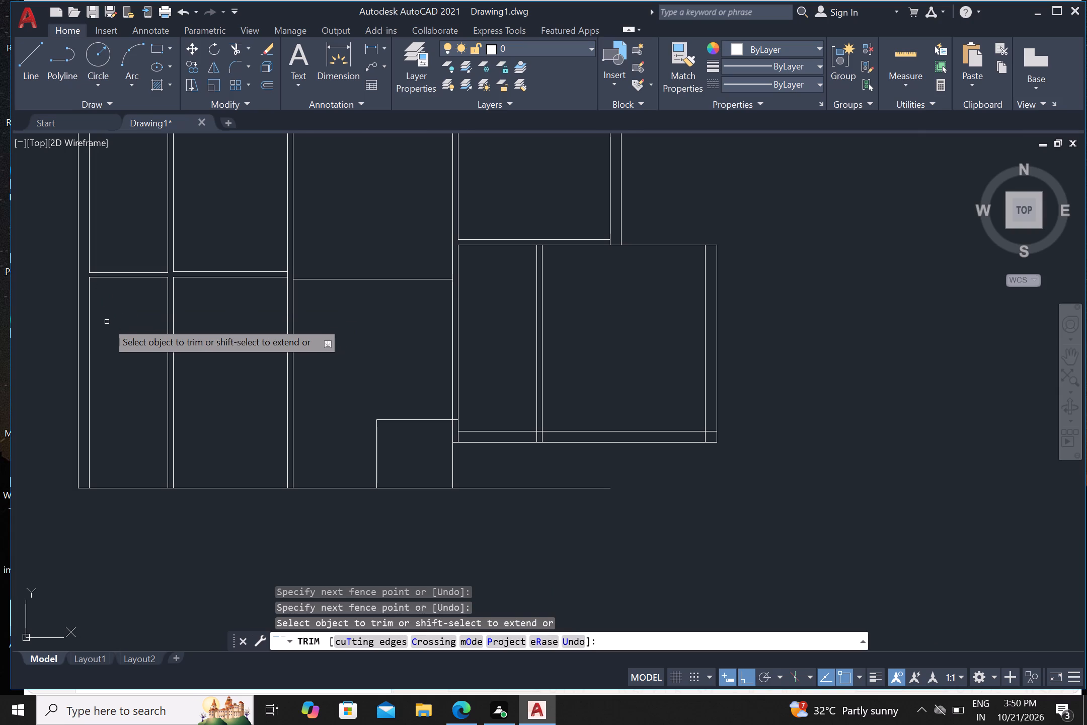
middle_click_drag(136, 382, 134, 382)
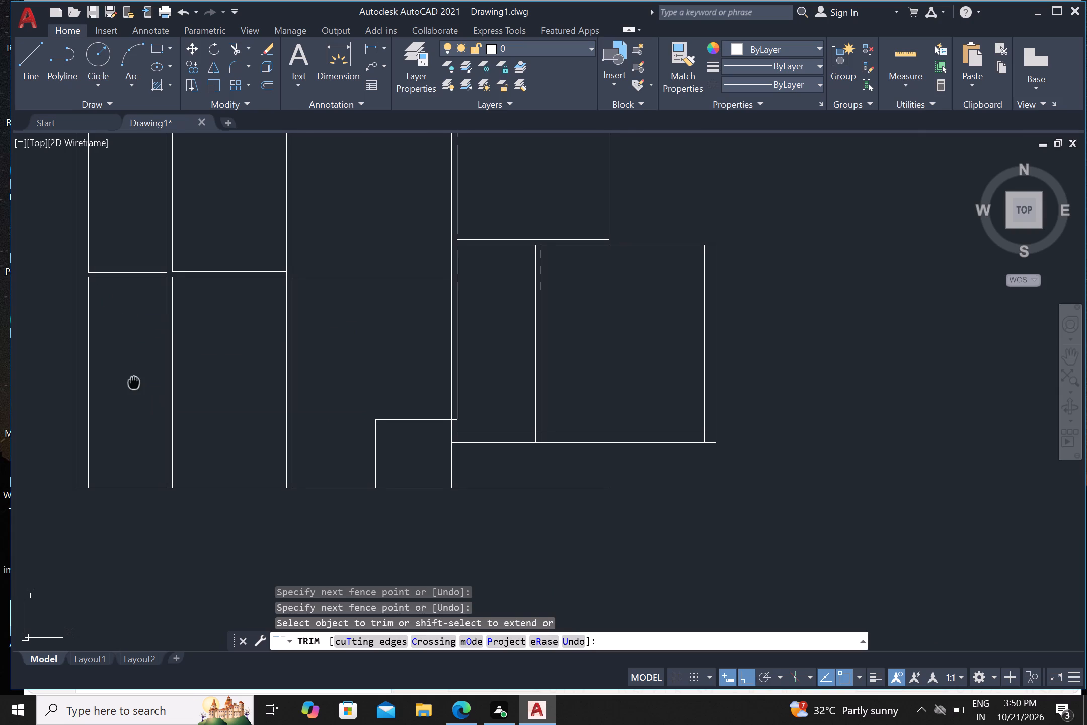
middle_click_drag(134, 382, 255, 362)
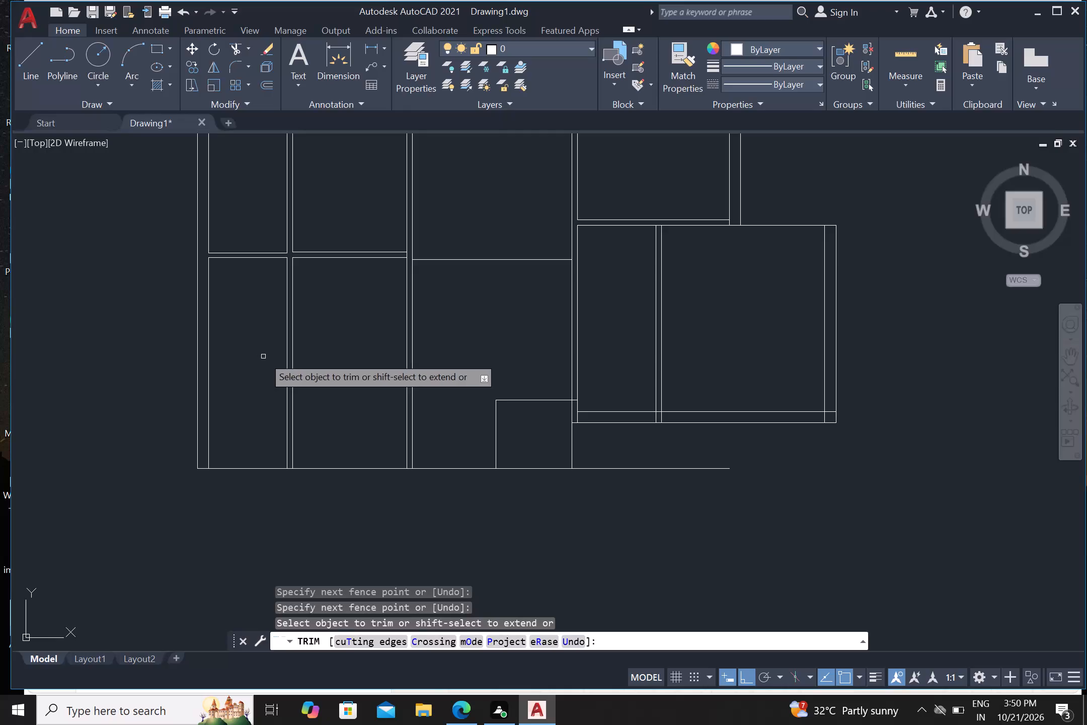
key("Escape")
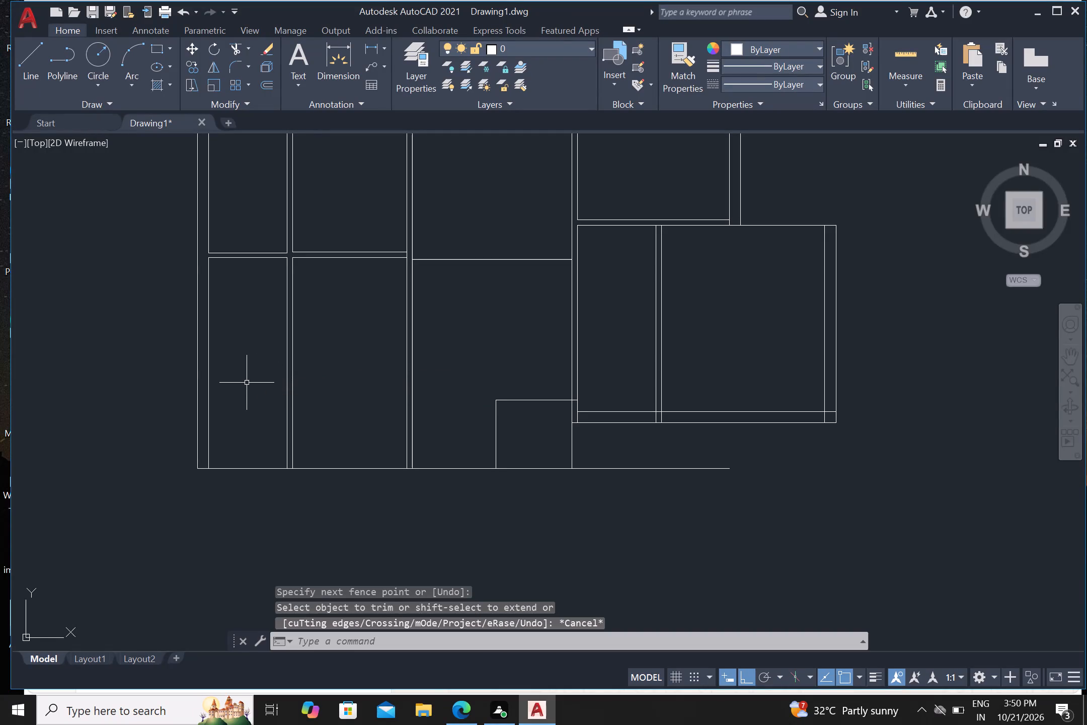
Offset the left line of the first vertical partition's lower section 12' to the left, outside the outer wall.
key("o")
key("Return")
key("1")
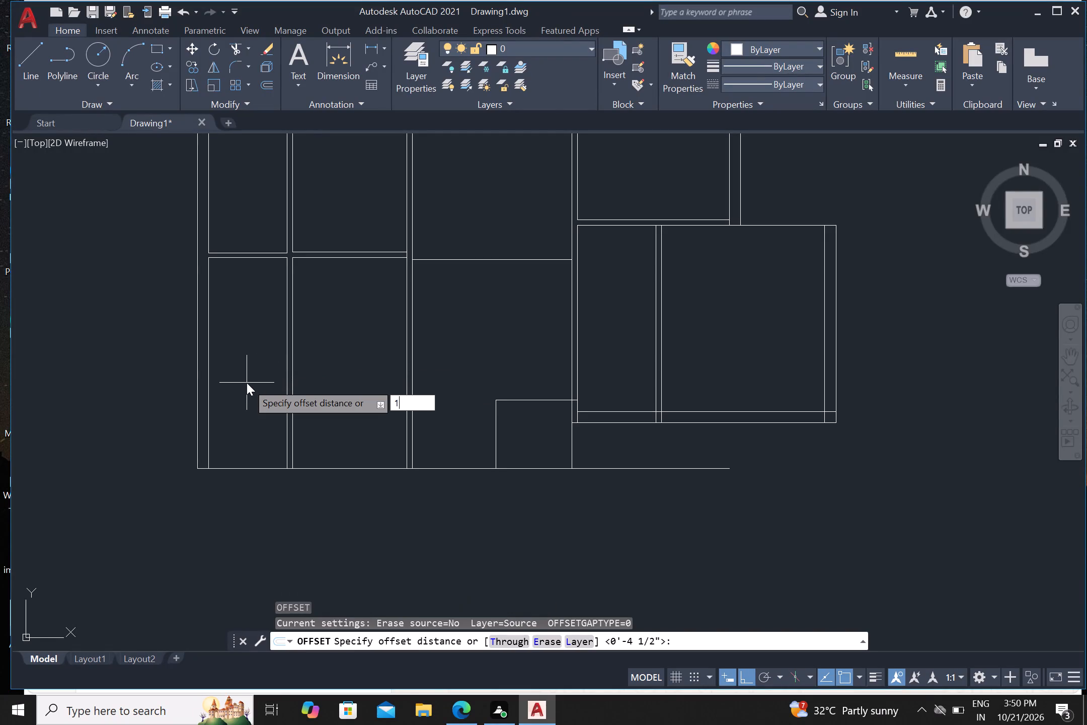
key("2")
key("apostrophe")
key("Return")
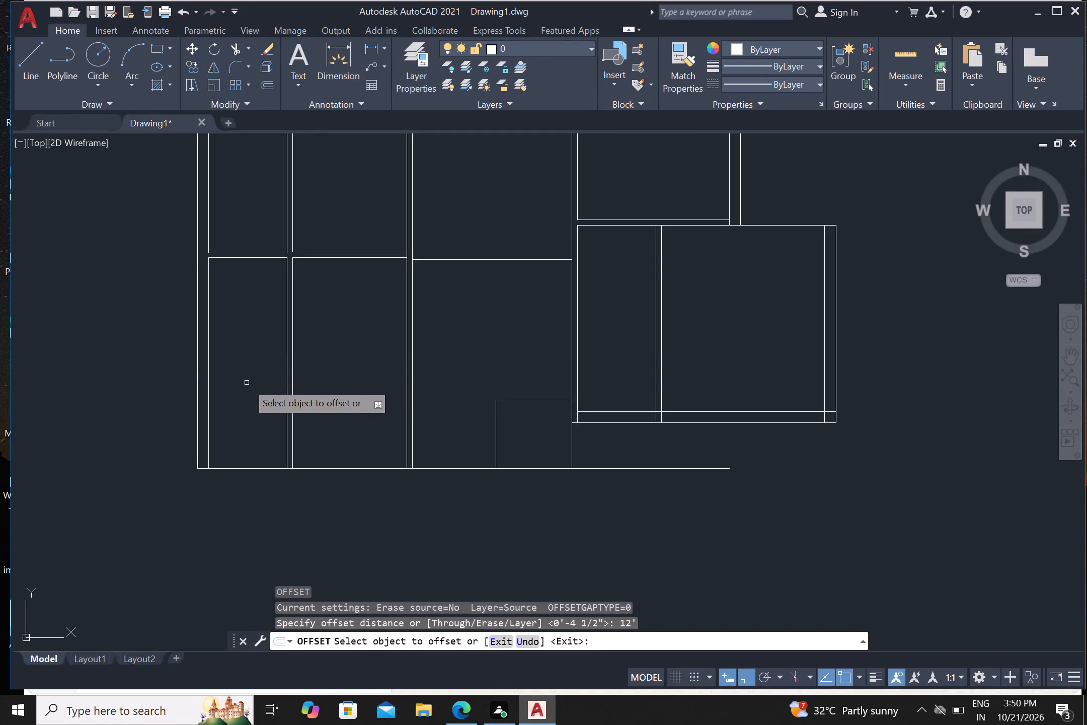
left_click(286, 364)
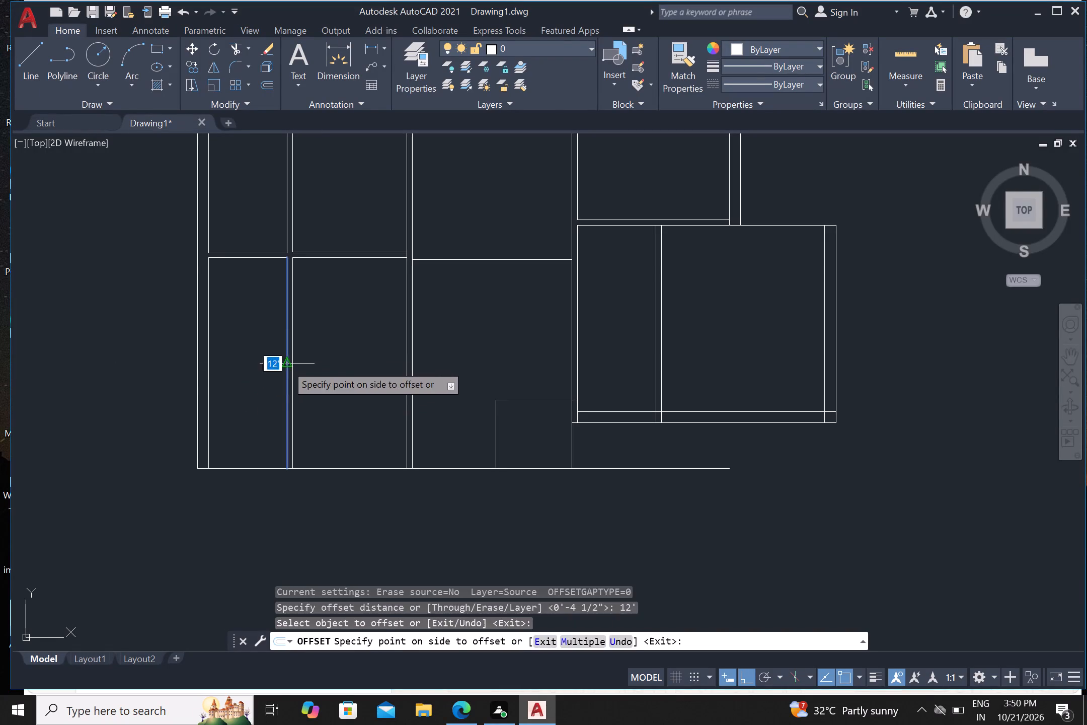
left_click_drag(196, 405, 132, 421)
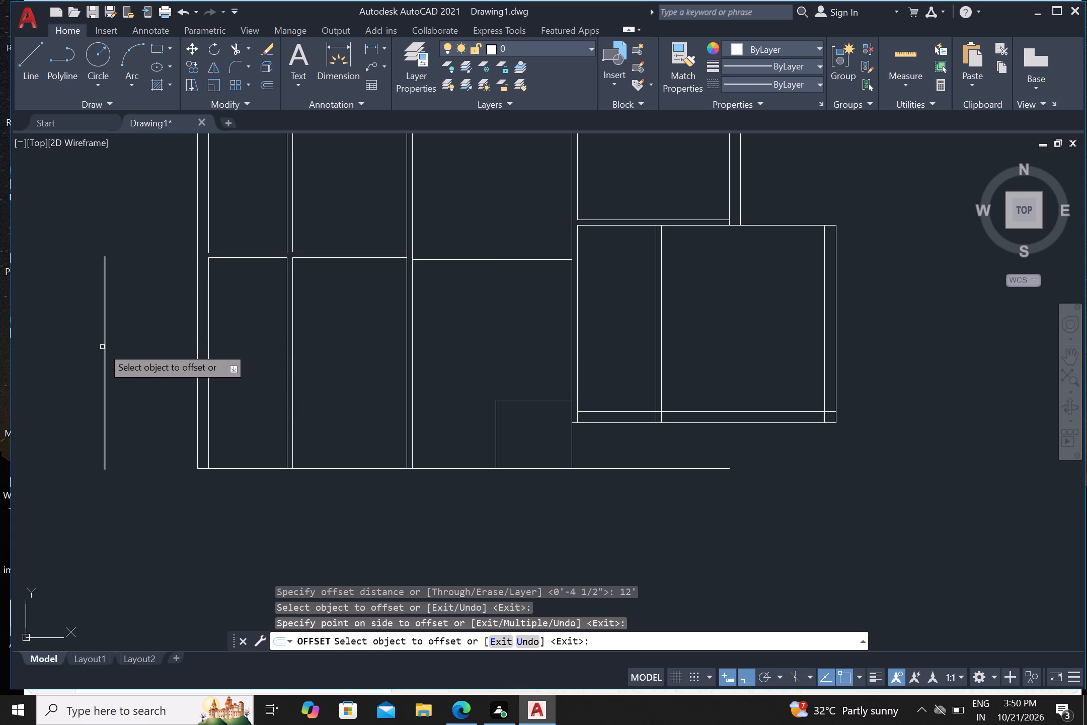
Offset the new outside vertical line 9" further left to give the wall its thickness.
left_click_drag(103, 350, 96, 354)
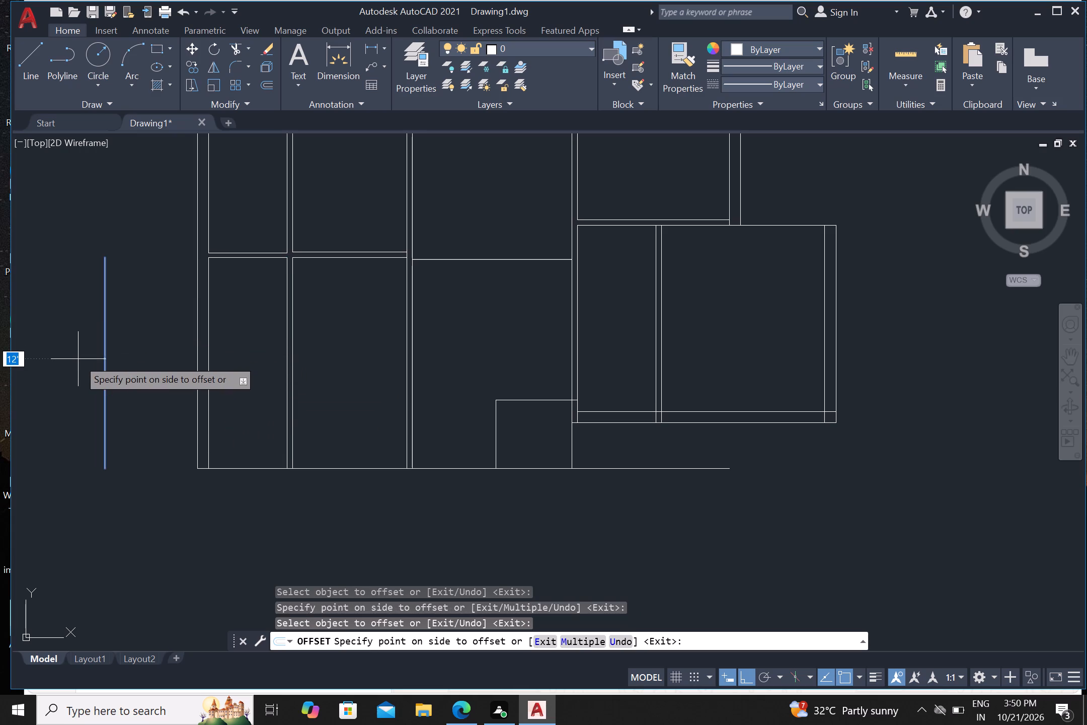
key("9")
key("shift+quotedbl")
key("Return")
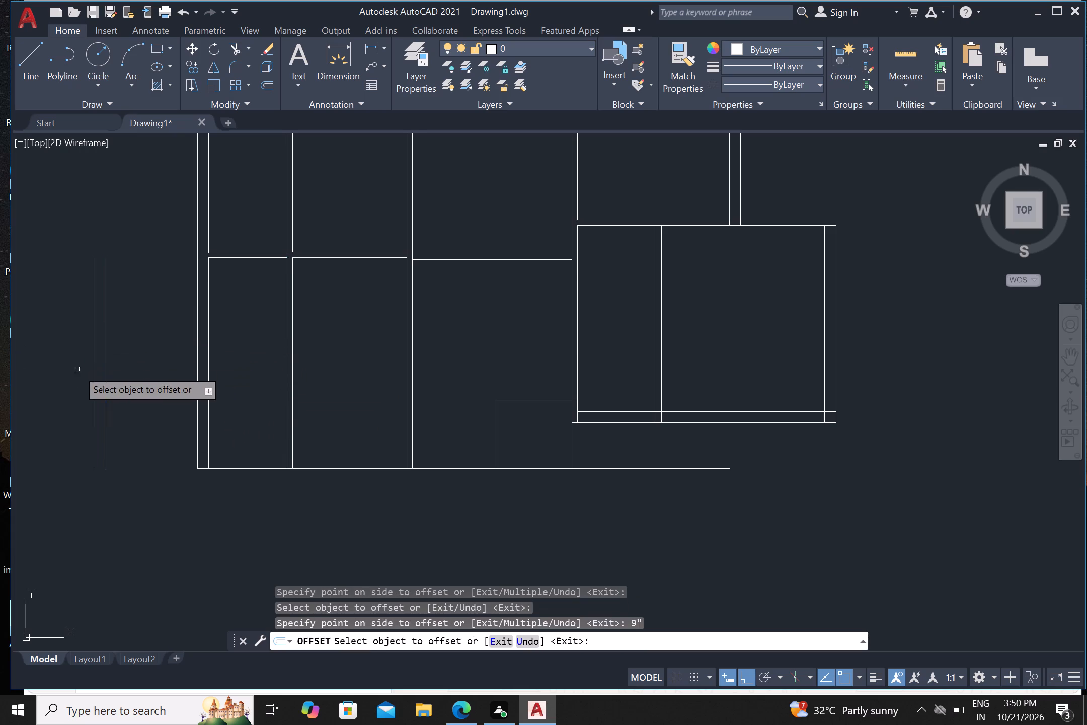
key("Escape")
Draw a horizontal line about 7'9" leftward from the outer wall's bottom-left corner, past the new wall pair.
key("l")
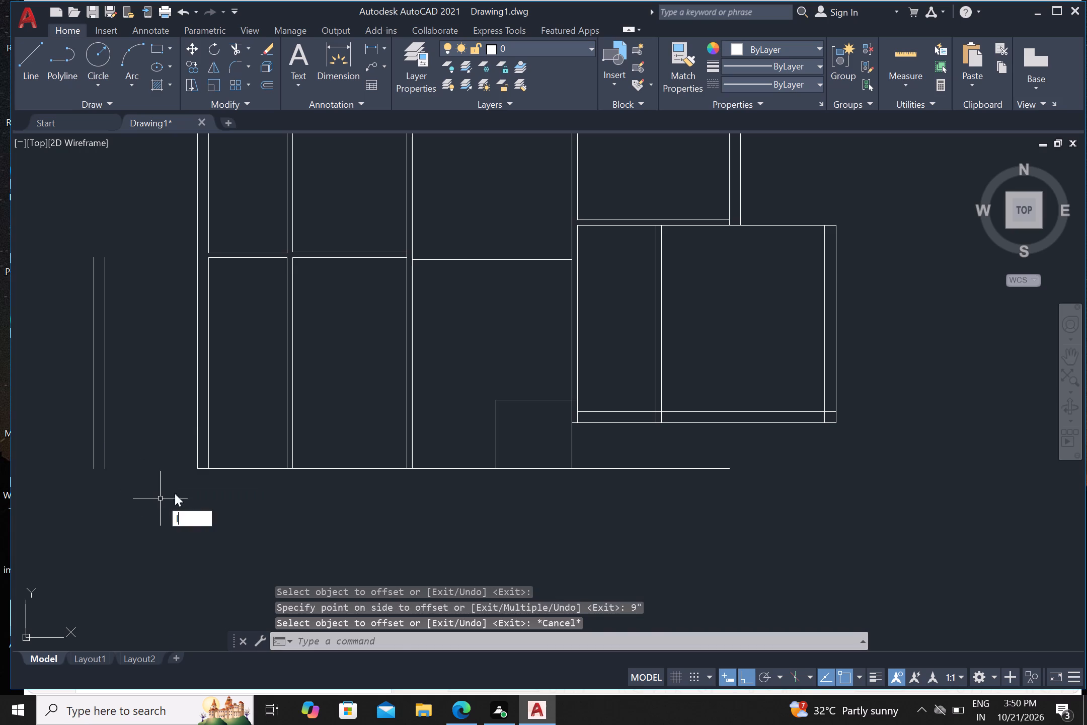
key("Return")
left_click_drag(195, 472, 167, 472)
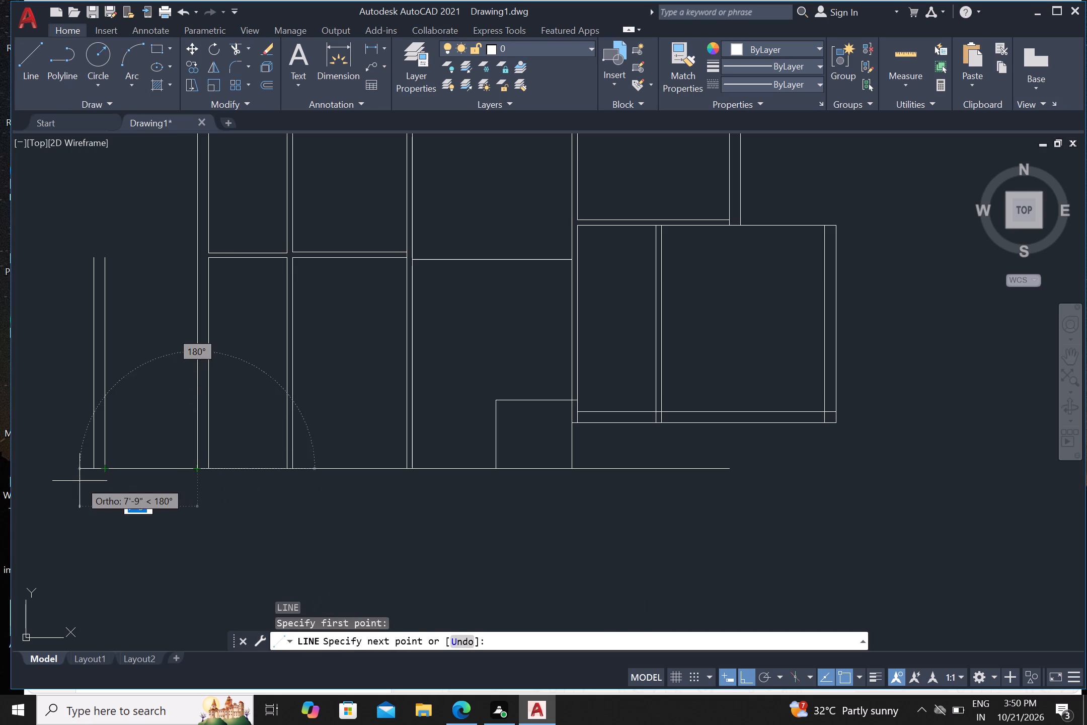
left_click(80, 481)
key("Return")
Draw two horizontal lines leftward from the first column's partition ends at the outer wall, extending past the new left wall pair.
key("Return")
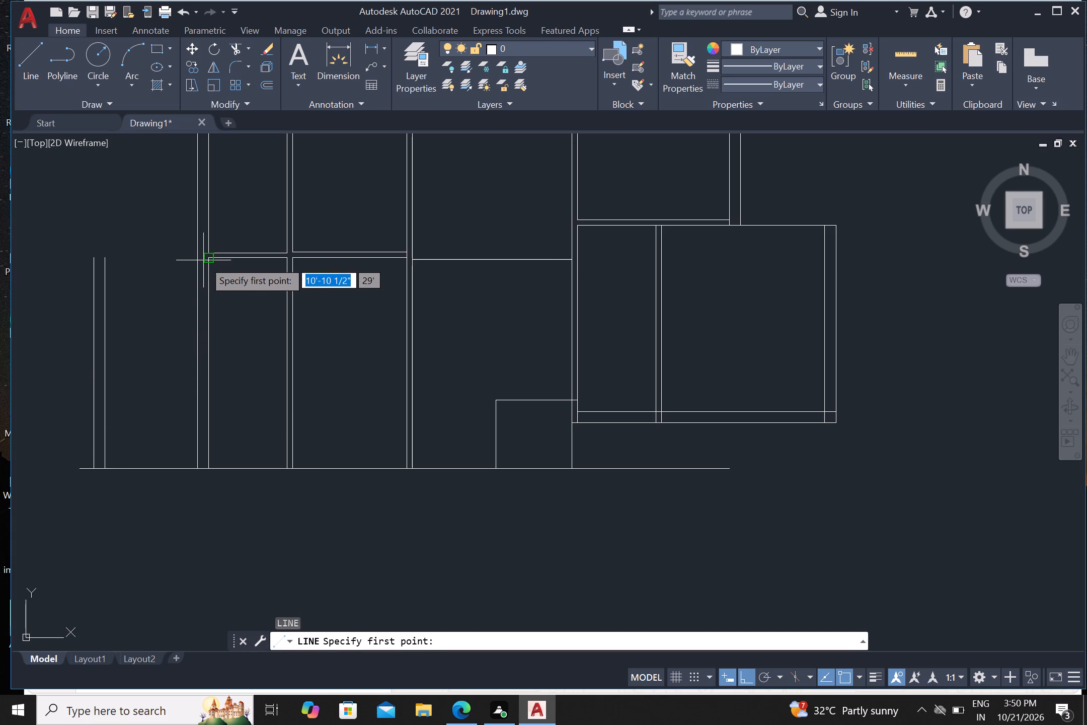
left_click_drag(212, 260, 204, 261)
left_click(71, 292)
key("Return")
key("Return")
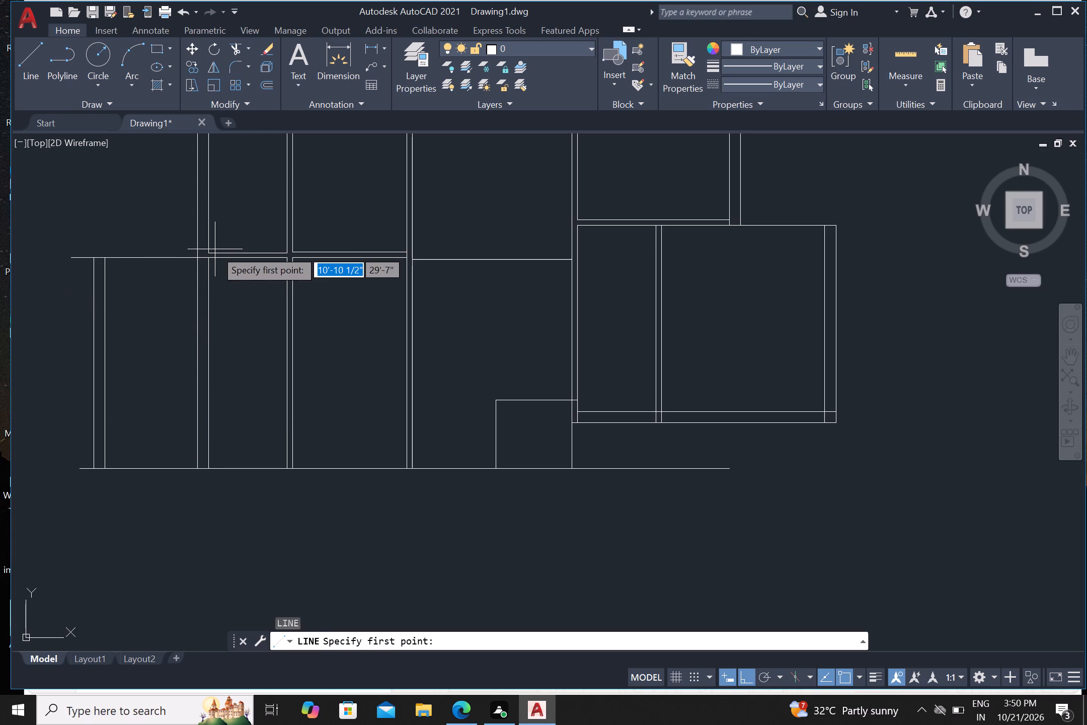
left_click(206, 253)
left_click(66, 281)
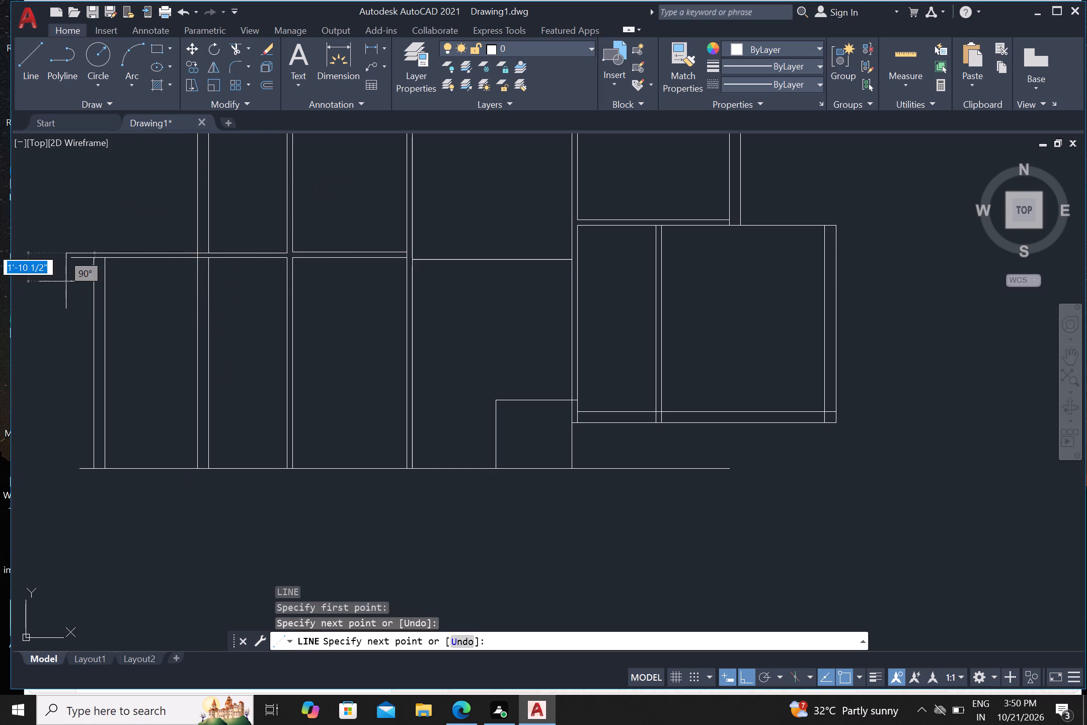
key("Return")
Draw a vertical line about 2' upward from the top of the new left wall's outer line.
key("Return")
left_click(94, 258)
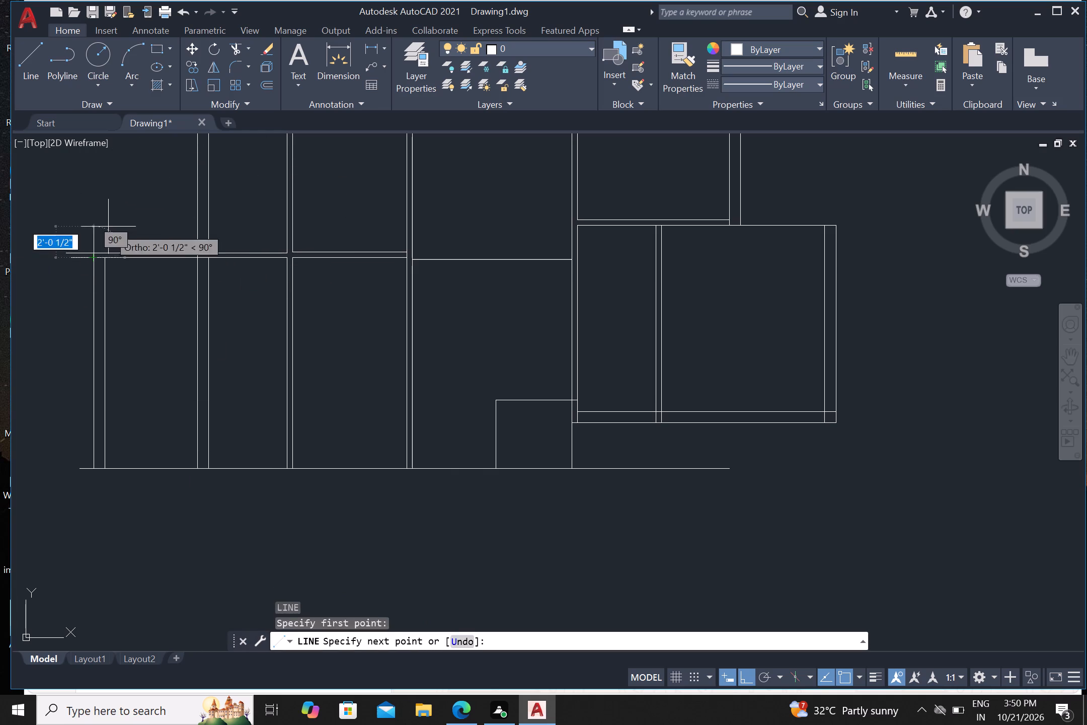
left_click(108, 227)
key("Return")
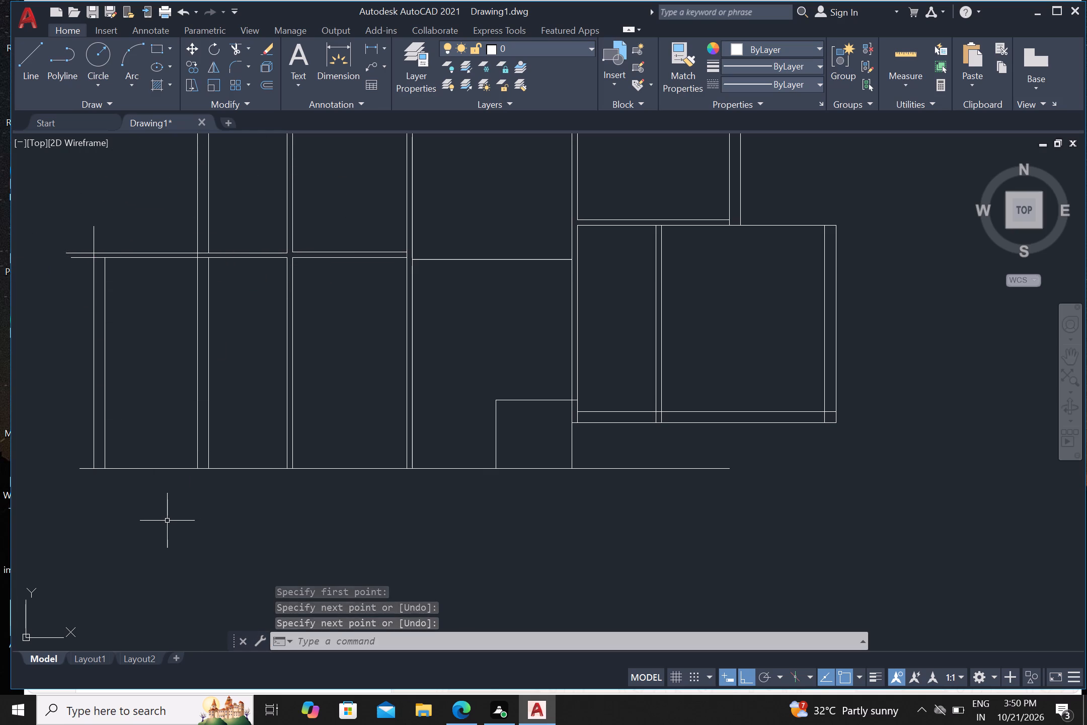
key("Escape")
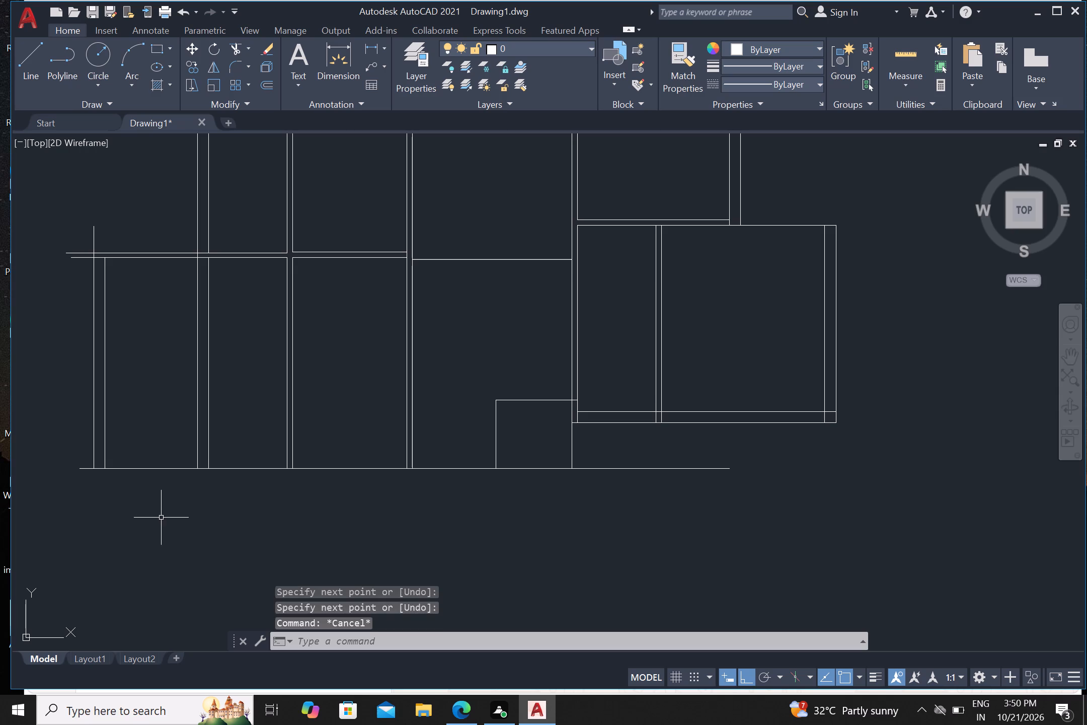
Offset the new left room's bottom line and the adjoining plan's bottom line 9" upward.
key("o")
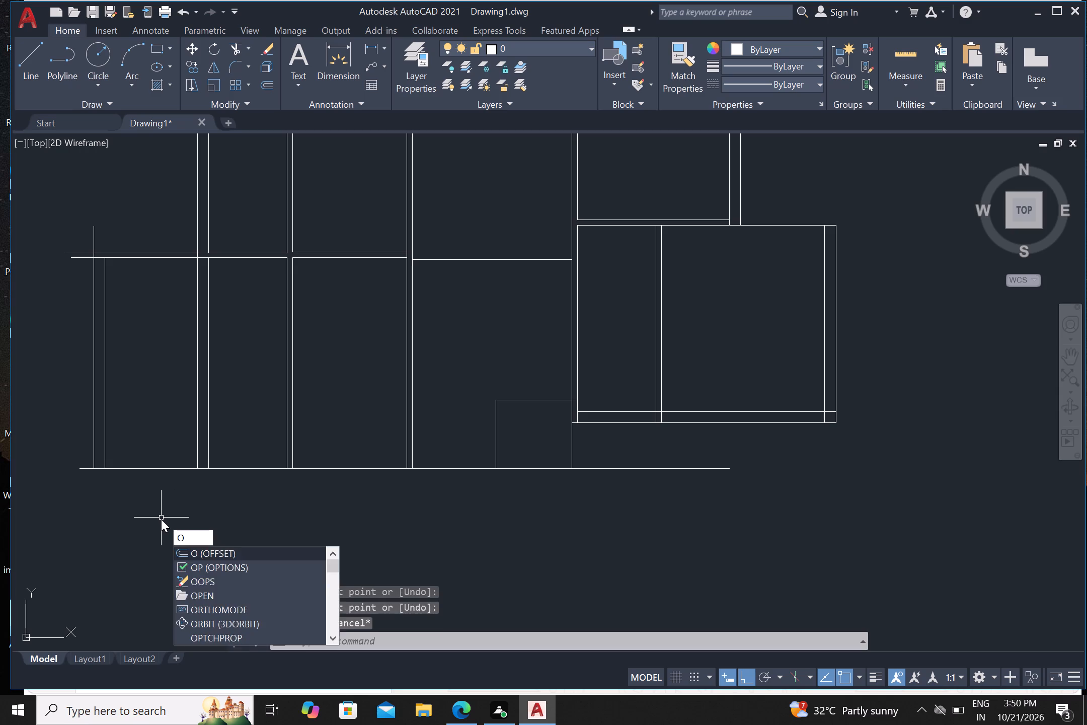
key("Return")
type("9\"")
key("Return")
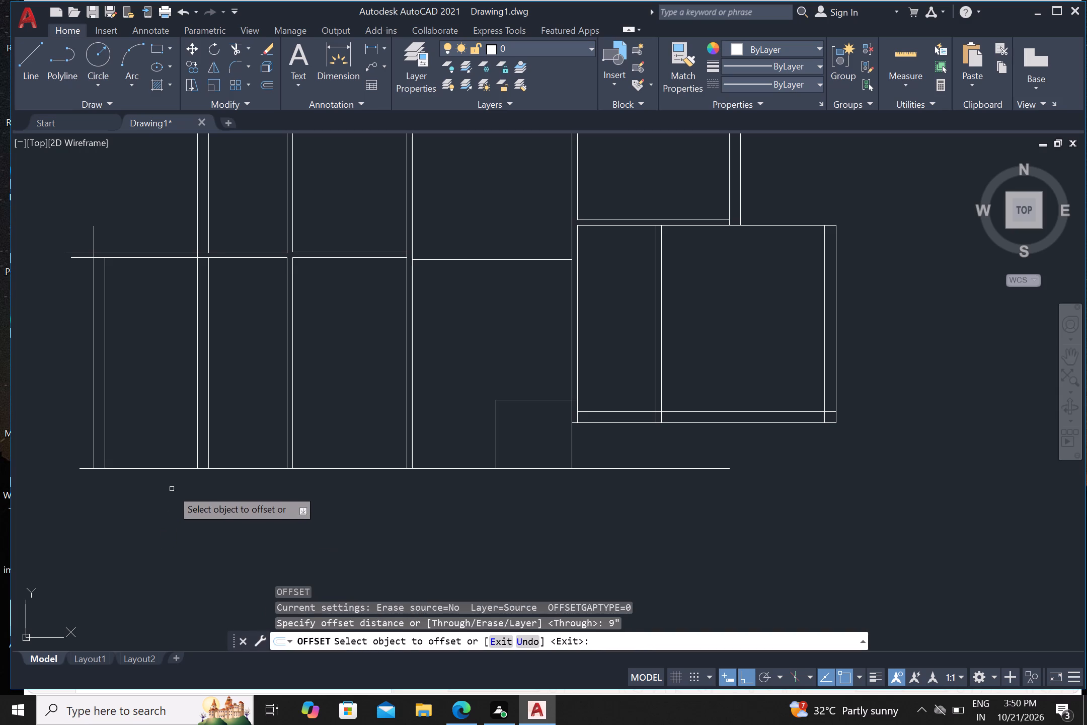
left_click_drag(172, 468, 173, 462)
left_click(171, 431)
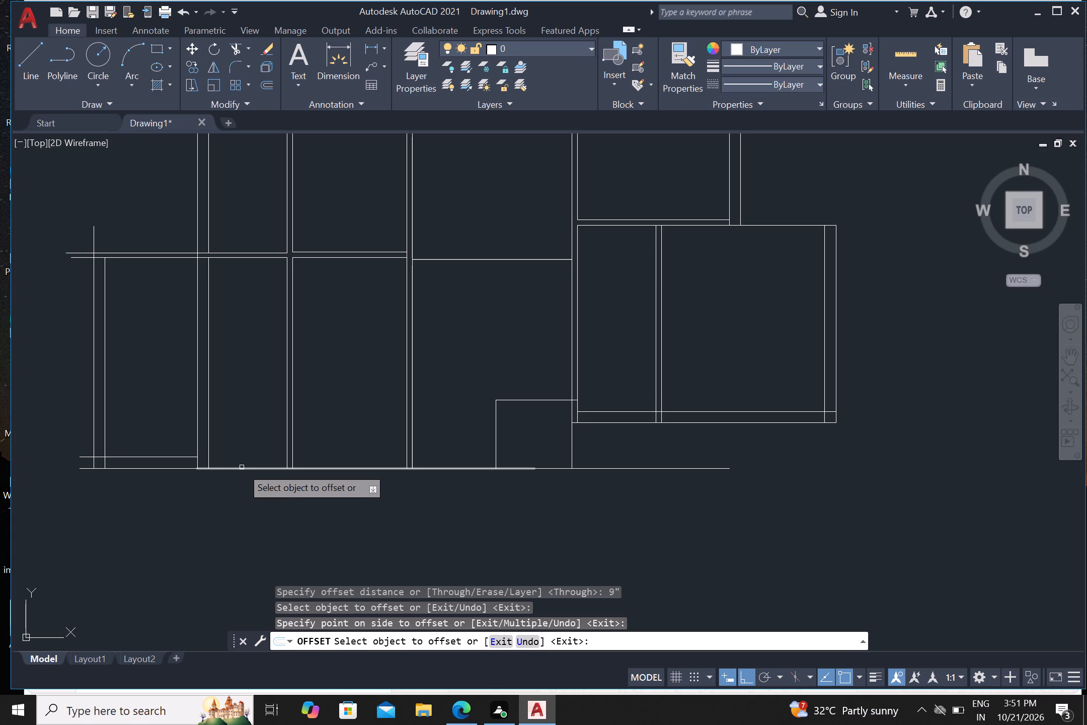
left_click(242, 467)
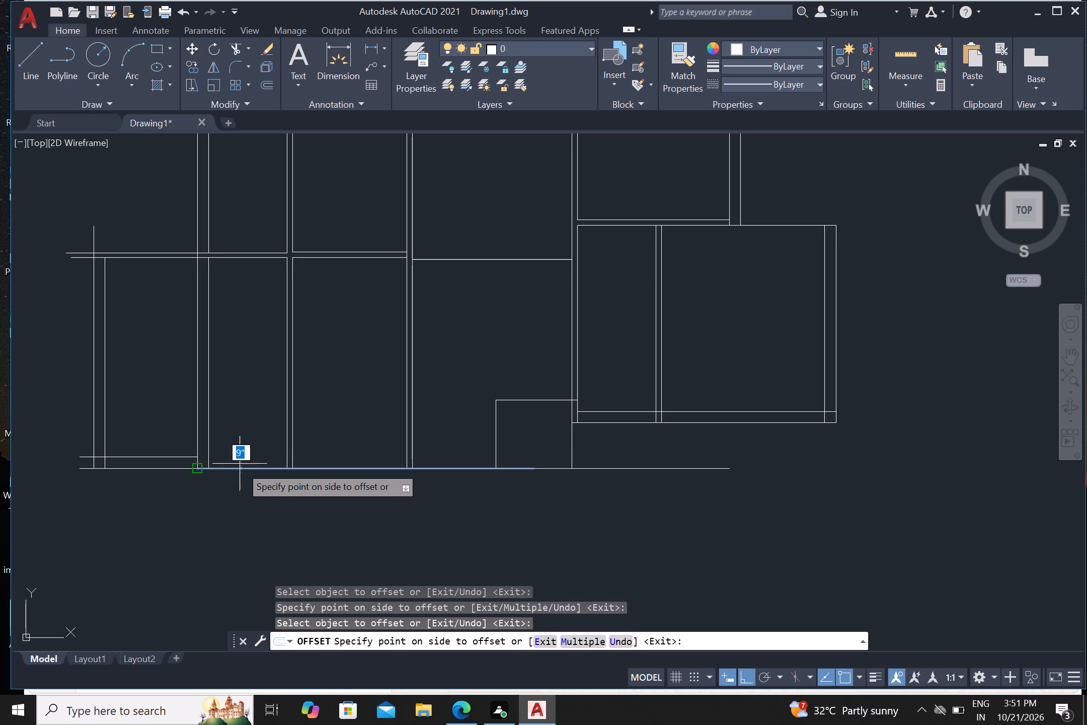
left_click(230, 449)
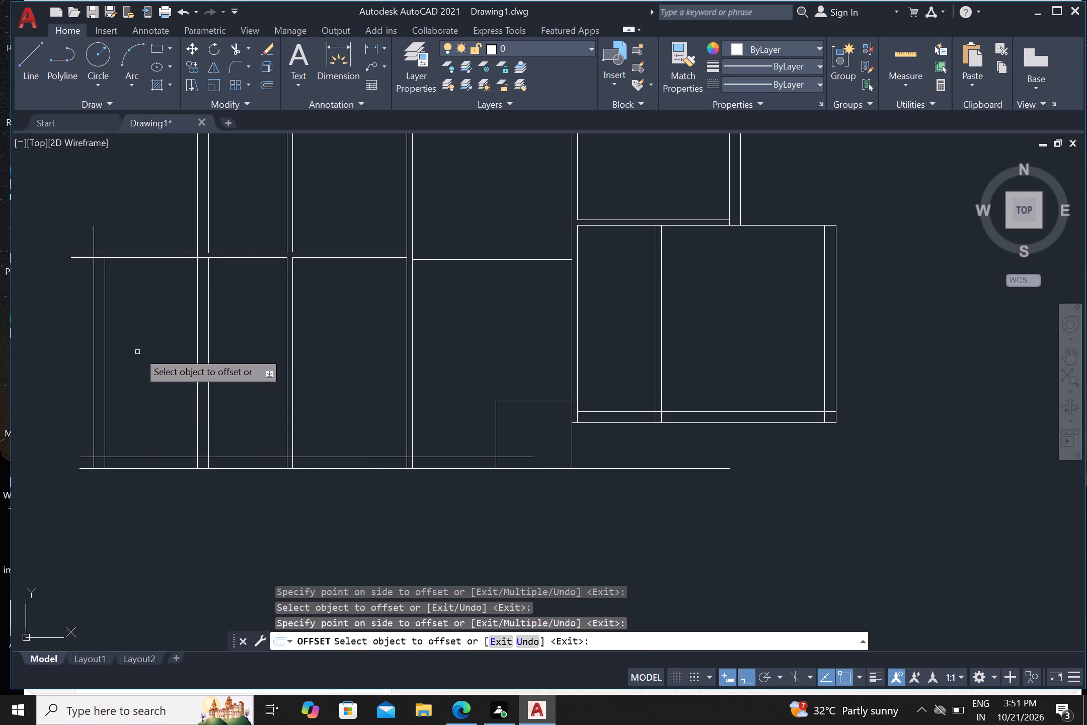
key("Escape")
Trim the overhanging line ends outside the new left room's top-left and bottom-left corners.
key("t")
key("r")
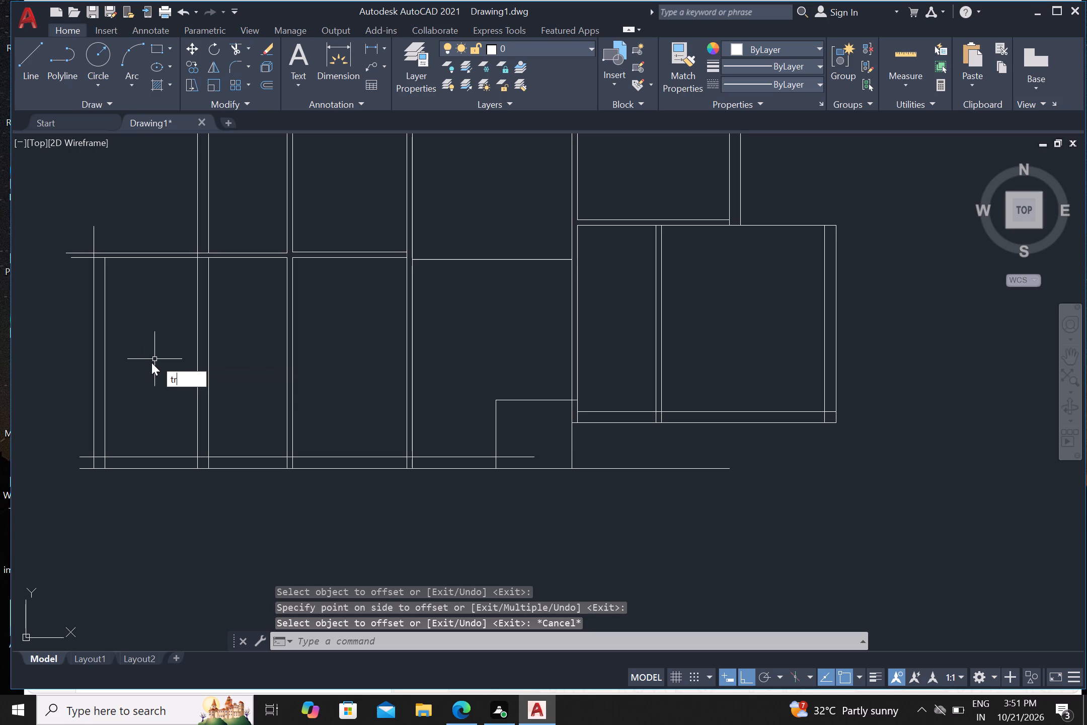
key("Return")
left_click_drag(118, 229, 113, 229)
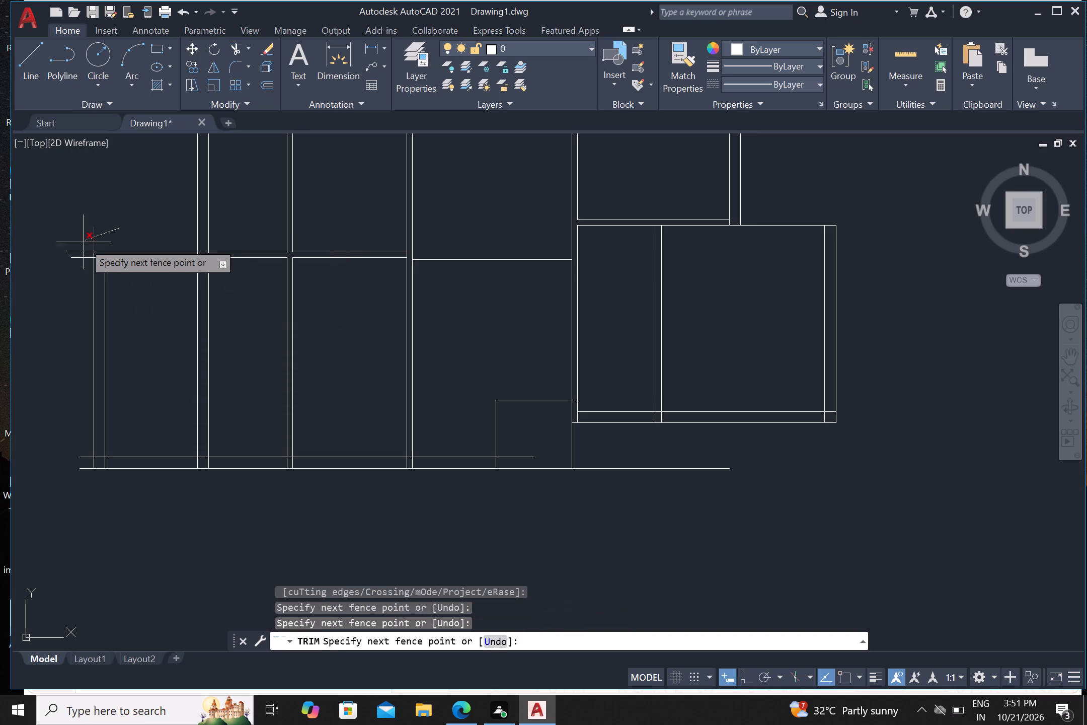
left_click(77, 264)
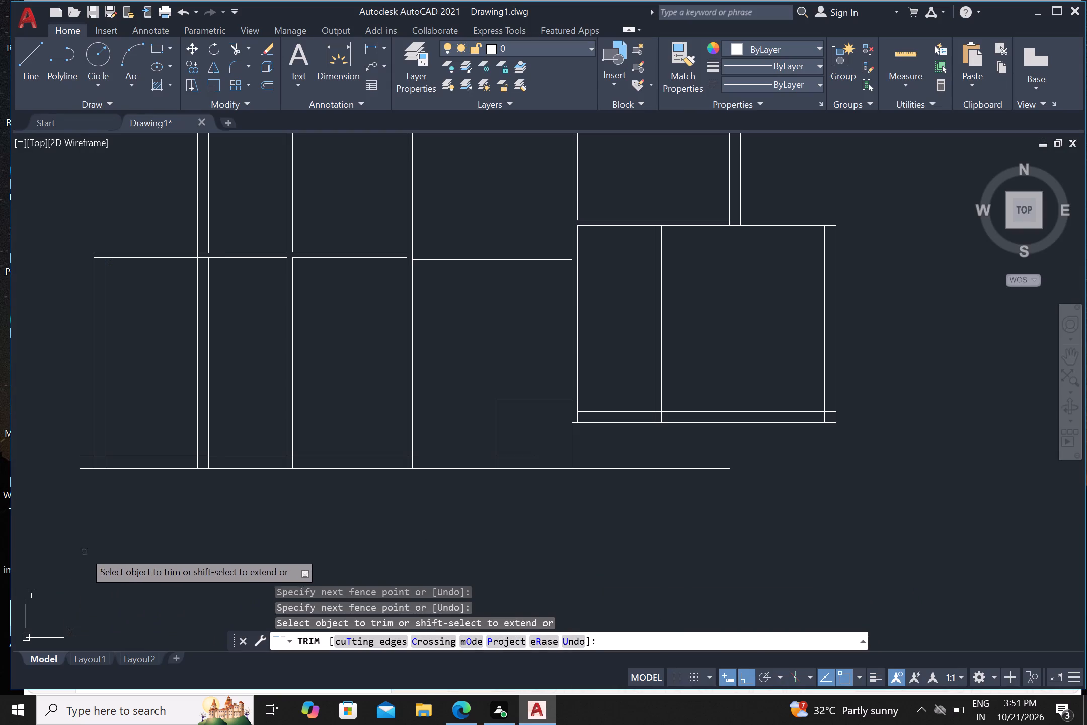
scroll(77, 443, "up", 1)
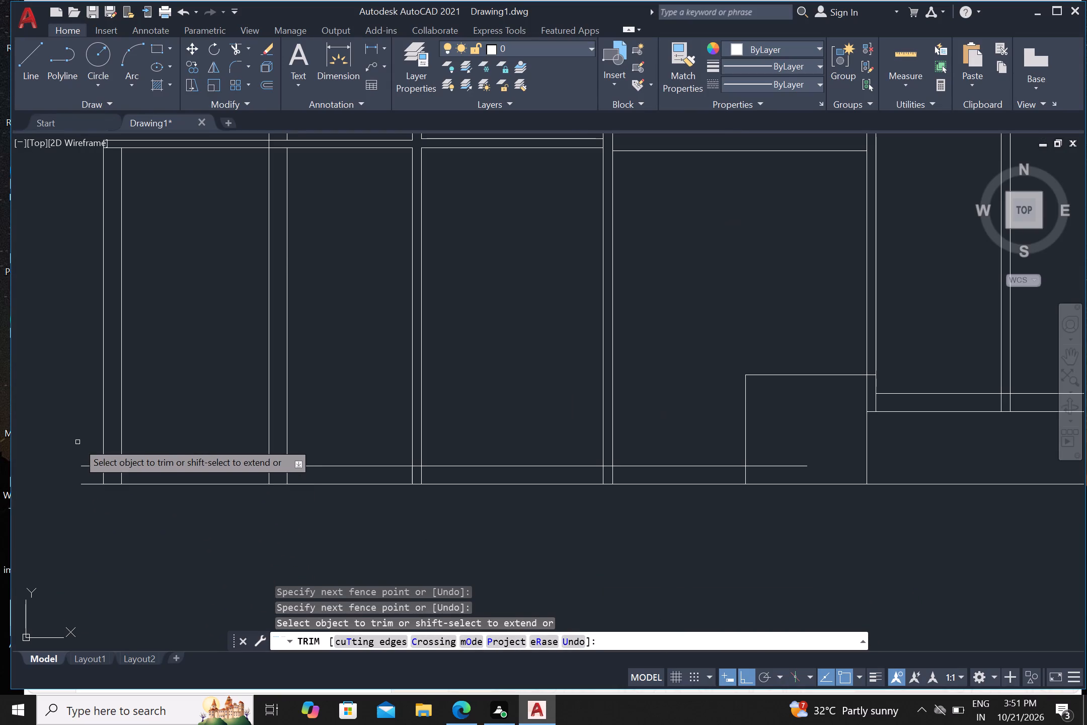
left_click(90, 458)
left_click_drag(86, 499, 88, 495)
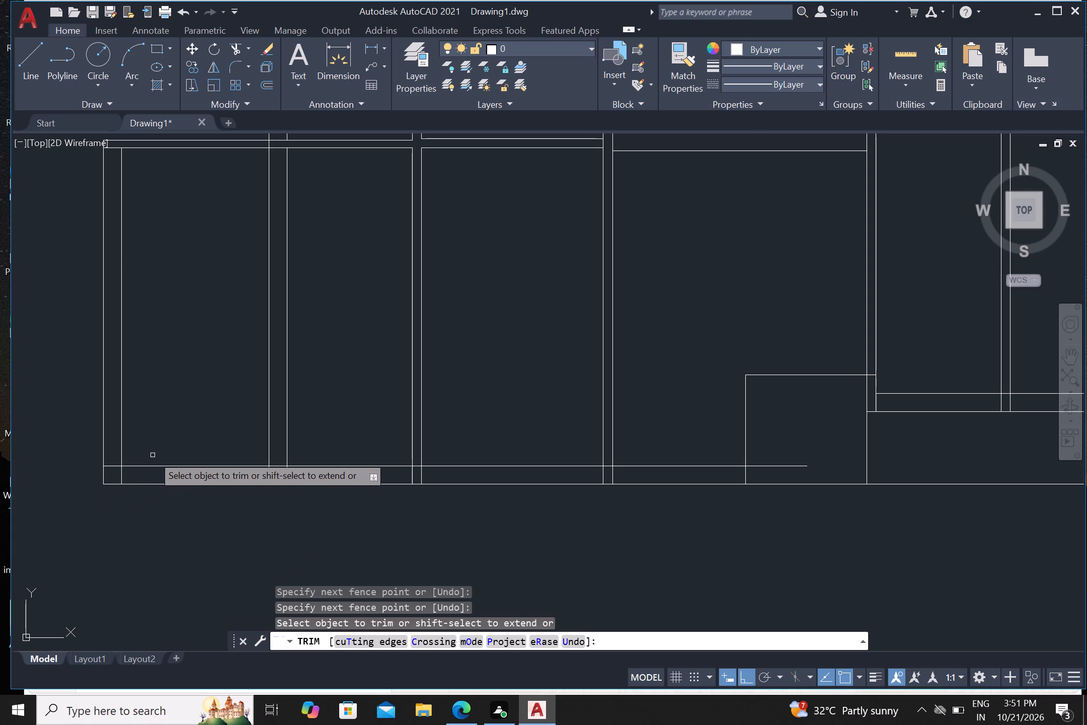
Trim the old outer wall pair out of the left room, and the vertical wall stubs inside the bottom wall.
scroll(152, 455, "down", 1)
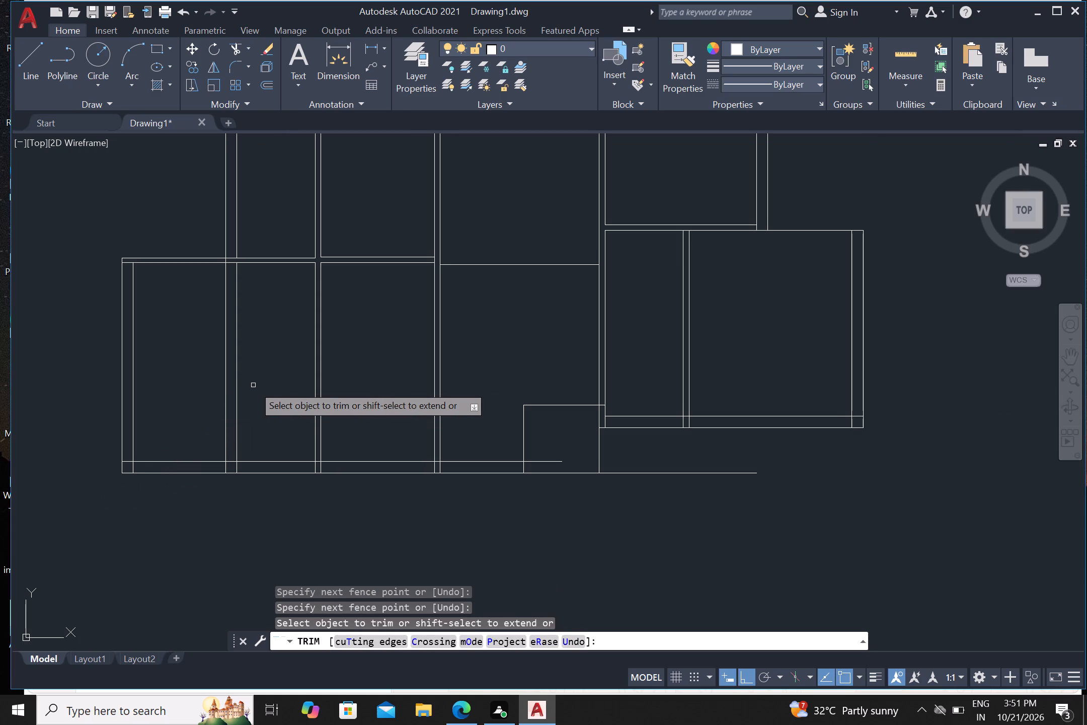
left_click(254, 385)
left_click(213, 393)
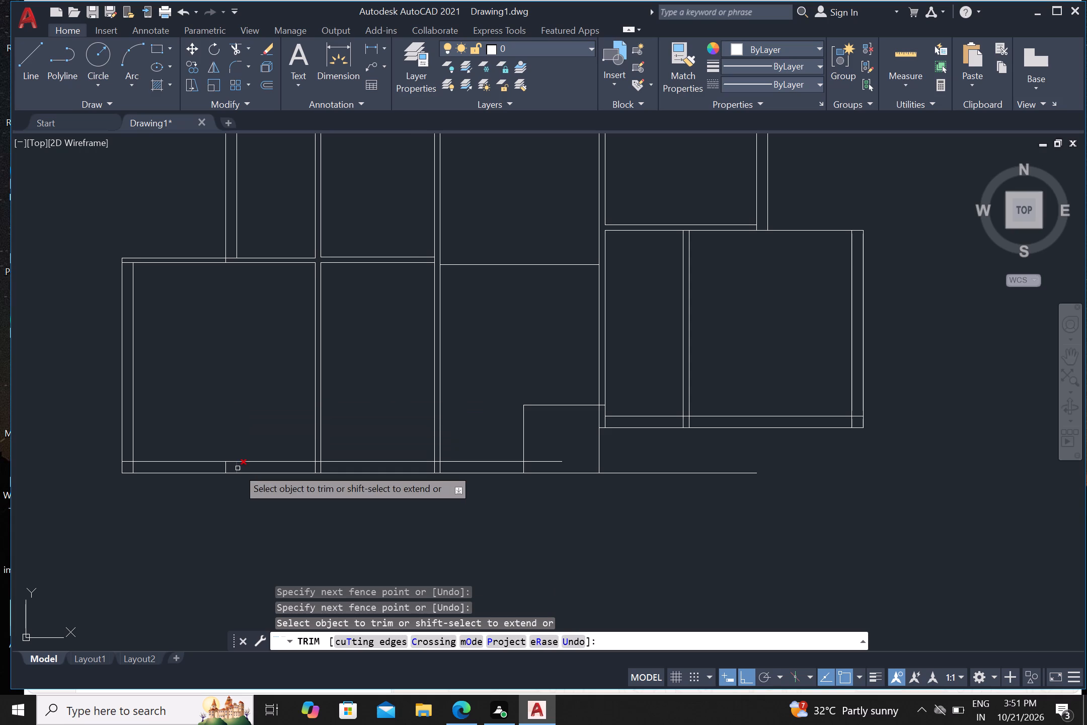
scroll(226, 472, "up", 2)
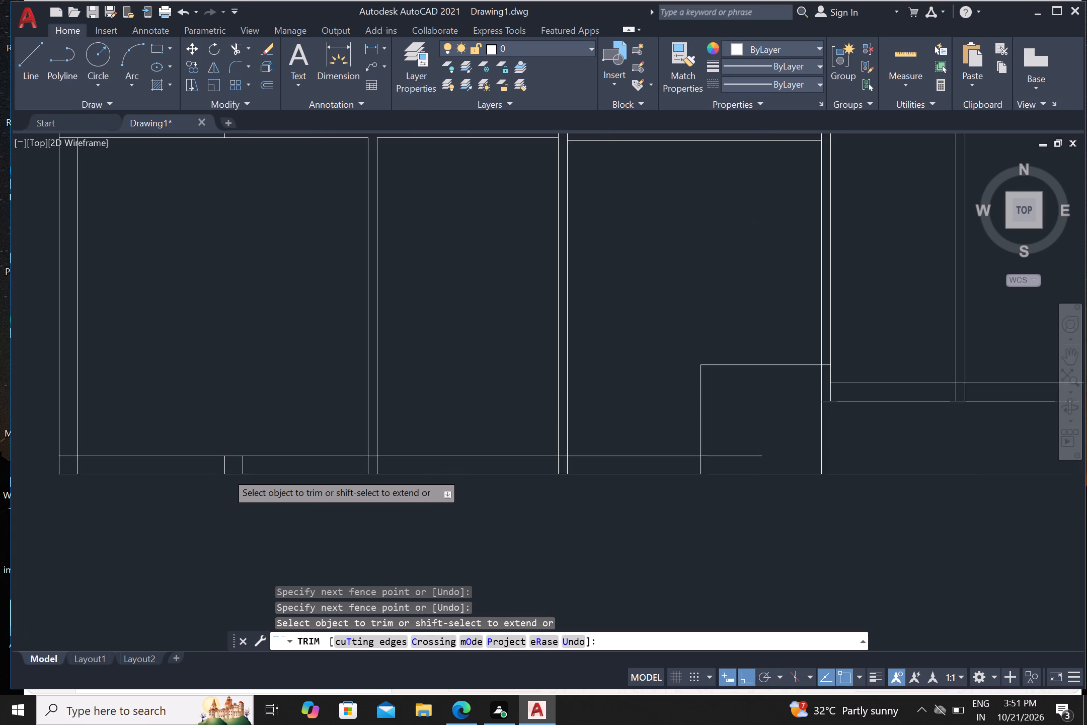
left_click(202, 462)
left_click(502, 460)
Trim the crossing line ends within the wall thickness at the left room's bottom-left and top-left corners.
scroll(499, 456, "down", 2)
scroll(291, 464, "up", 2)
left_click(293, 424)
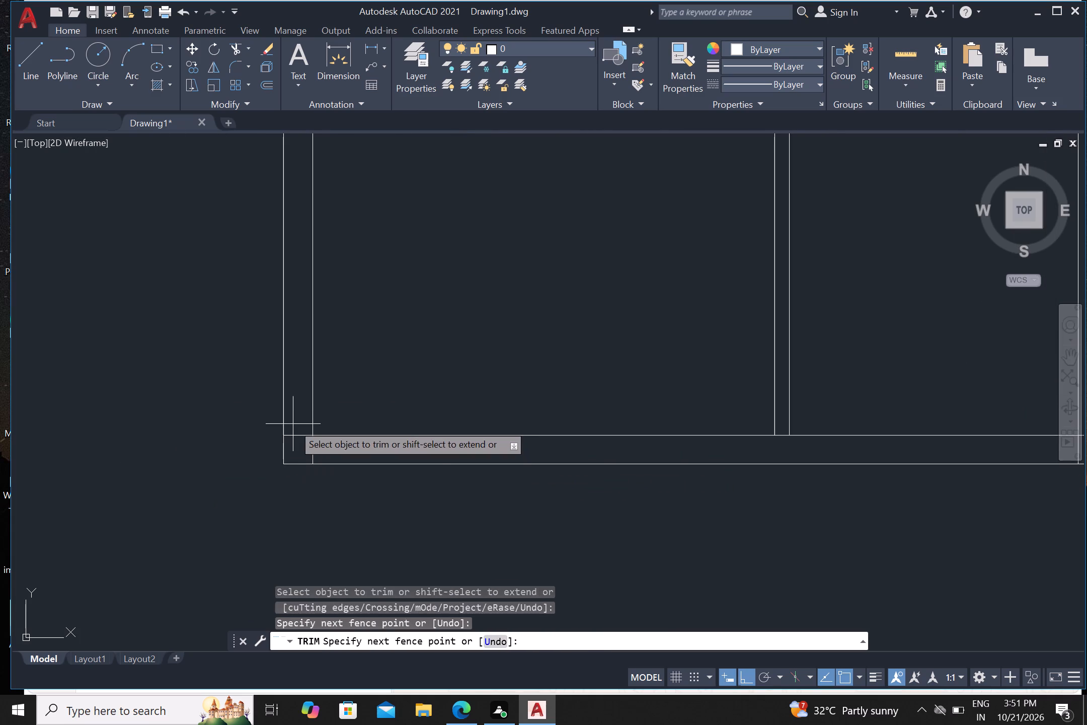
left_click(296, 453)
left_click(296, 449)
left_click(323, 452)
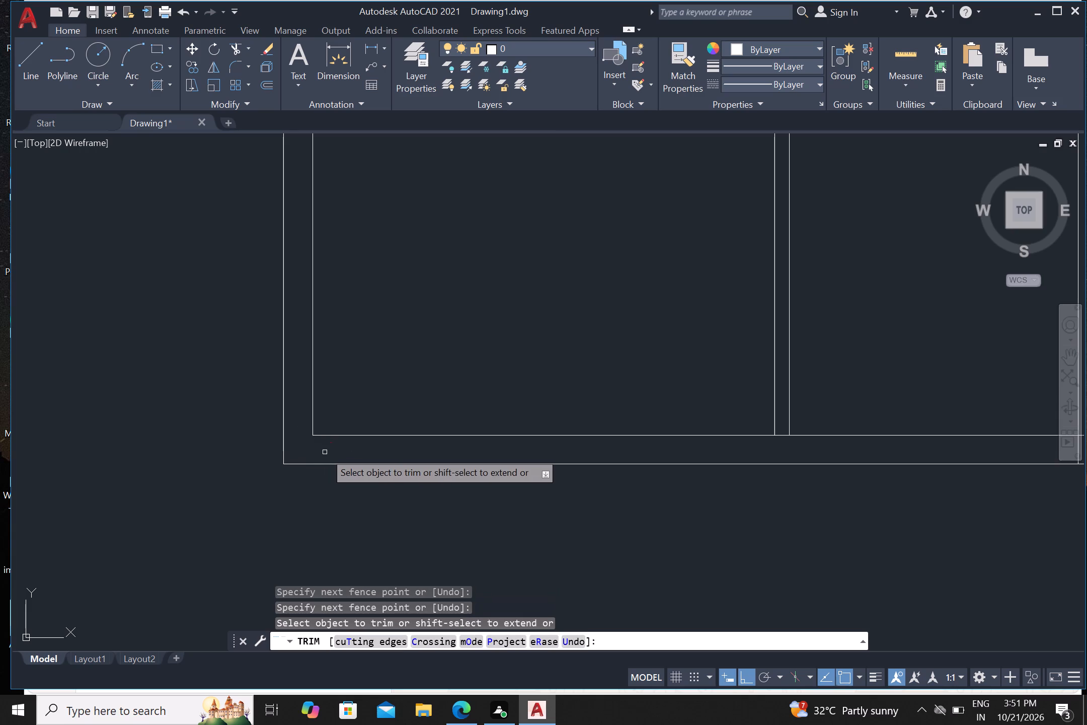
scroll(324, 451, "down", 3)
scroll(315, 322, "up", 3)
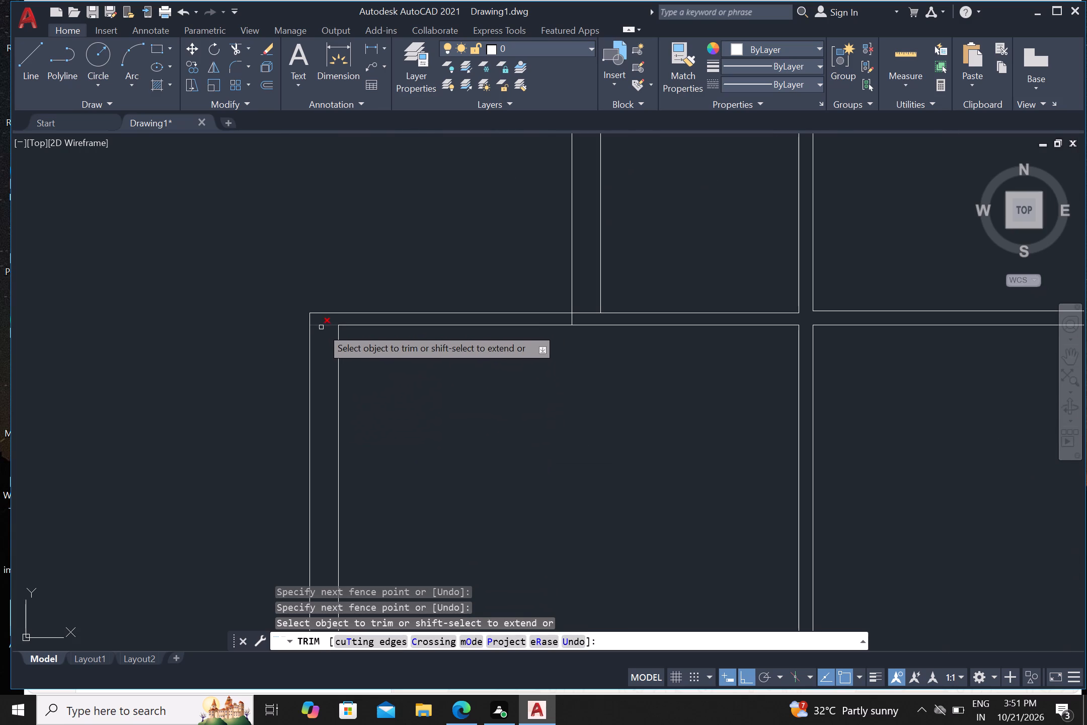
left_click(324, 331)
left_click(318, 322)
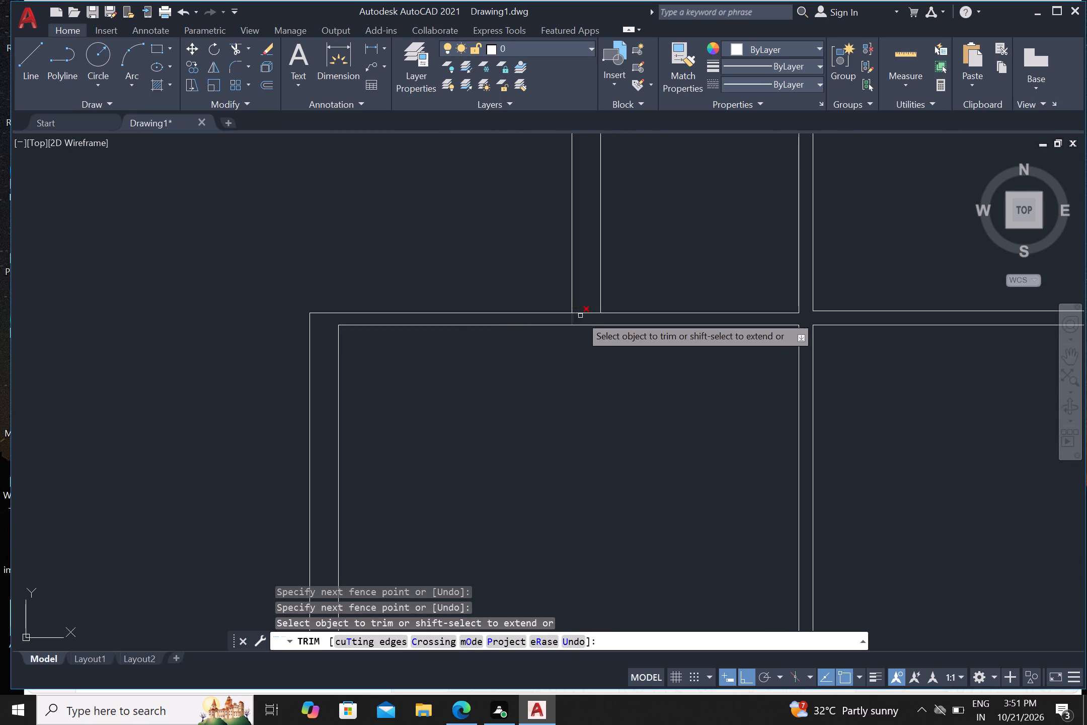
Trim the wall lines where the upper left outer wall meets the left room's top wall to open the junction.
left_click_drag(586, 302, 586, 307)
left_click(582, 317)
left_click(580, 317)
left_click(563, 319)
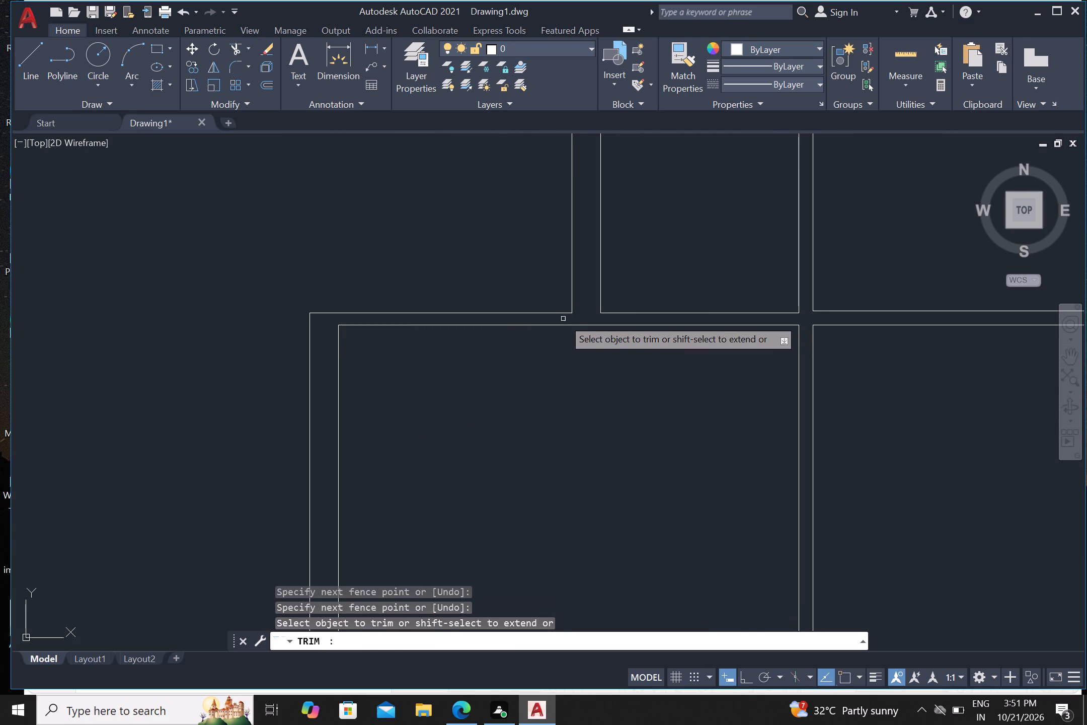
scroll(563, 319, "down", 2)
scroll(635, 366, "down", 1)
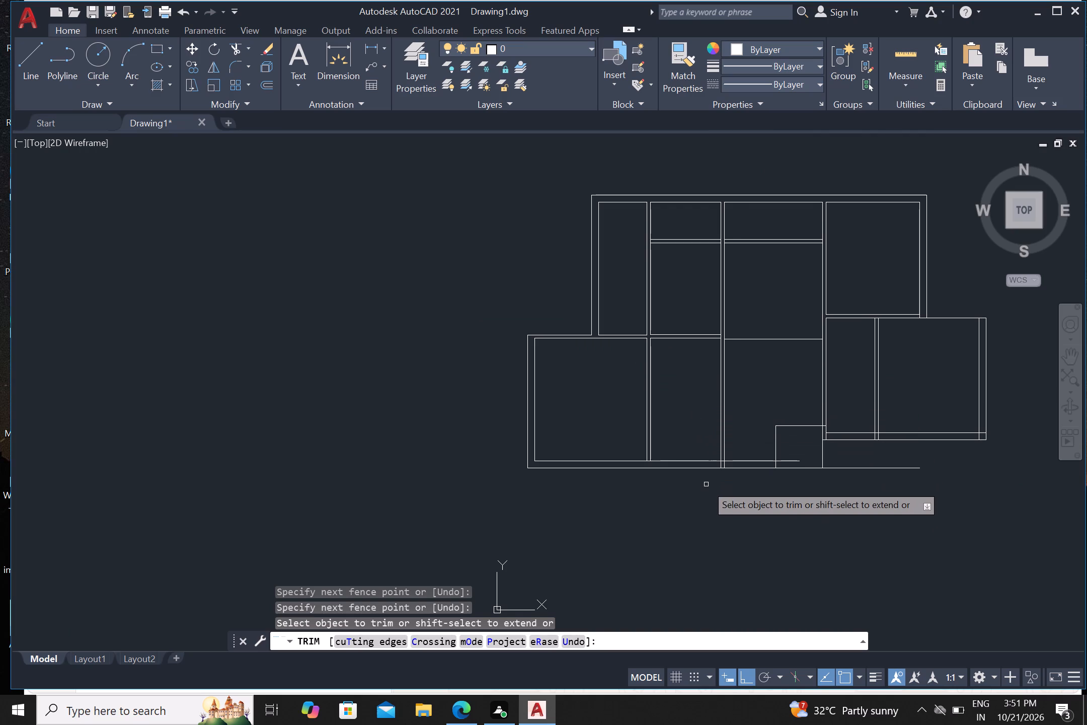
middle_click_drag(684, 505, 626, 498)
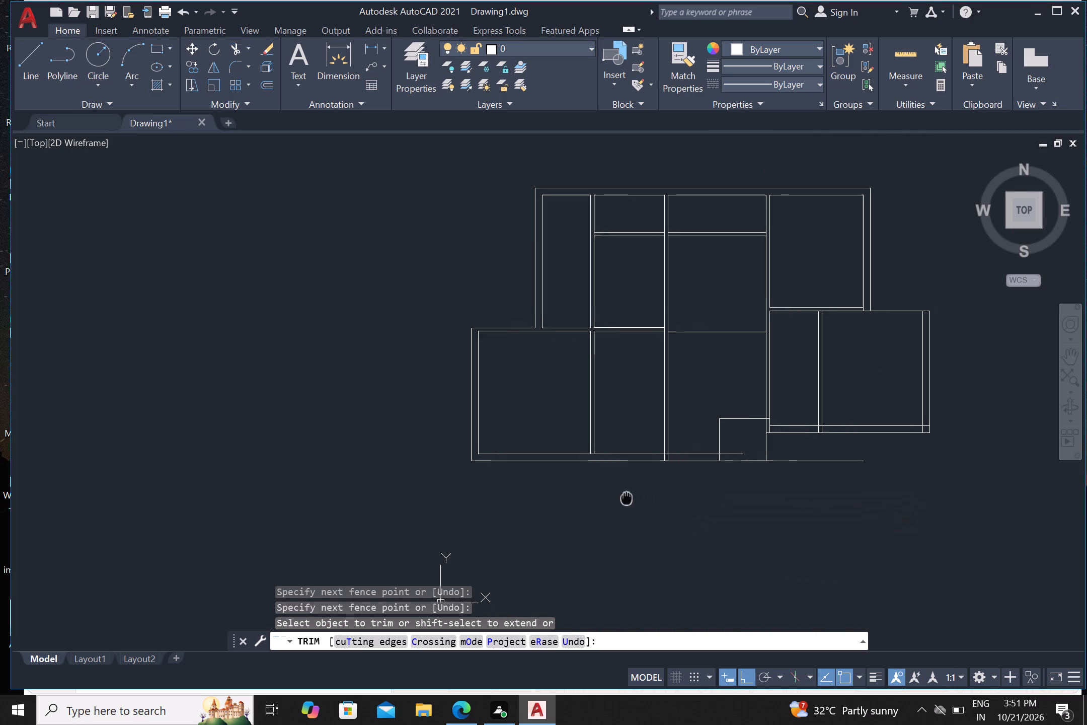
middle_click_drag(626, 498, 540, 499)
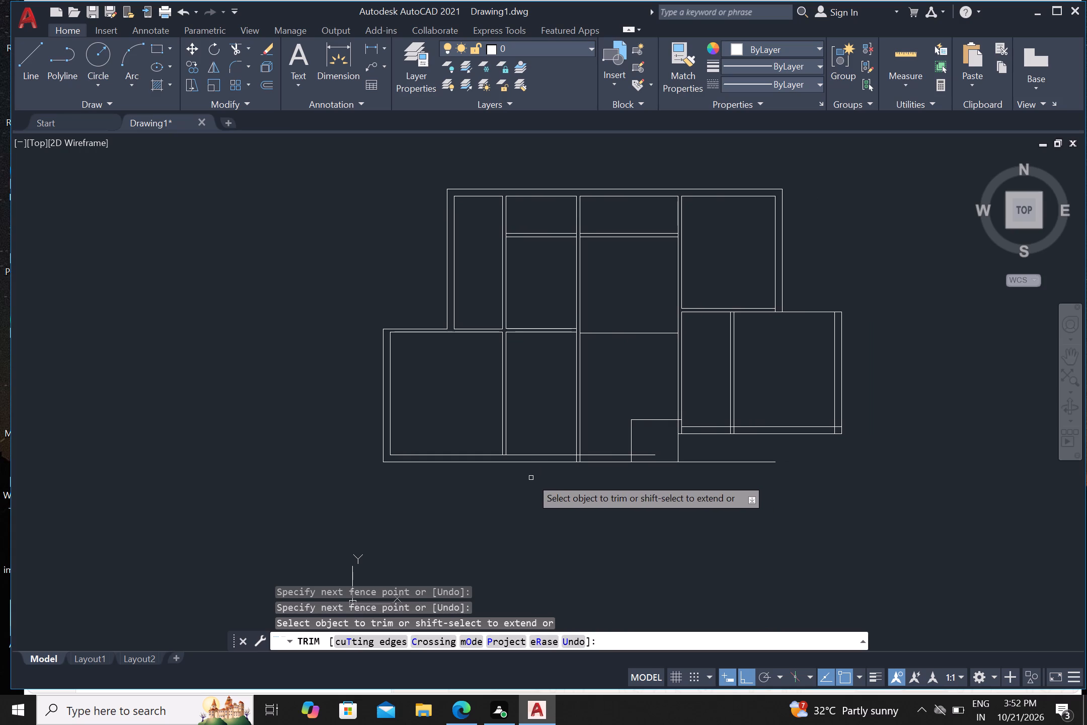
key("Escape")
Draw a vertical line downward from the left room's right partition at the inner bottom wall line, past the outer bottom line.
key("l")
key("Return")
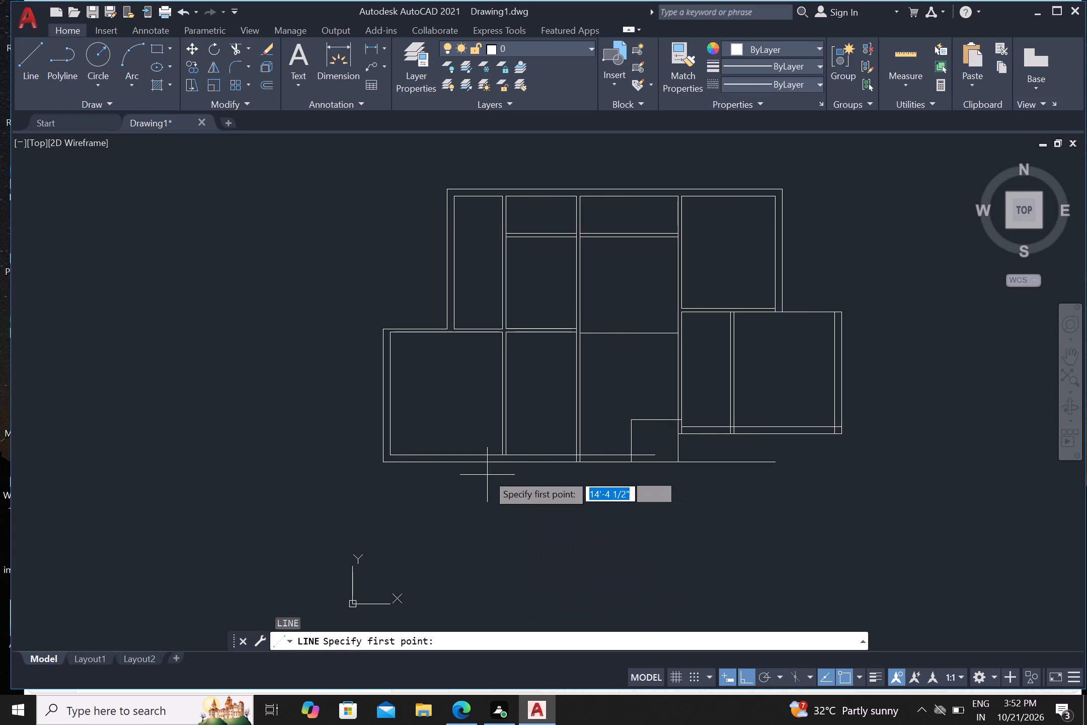
scroll(510, 465, "up", 2)
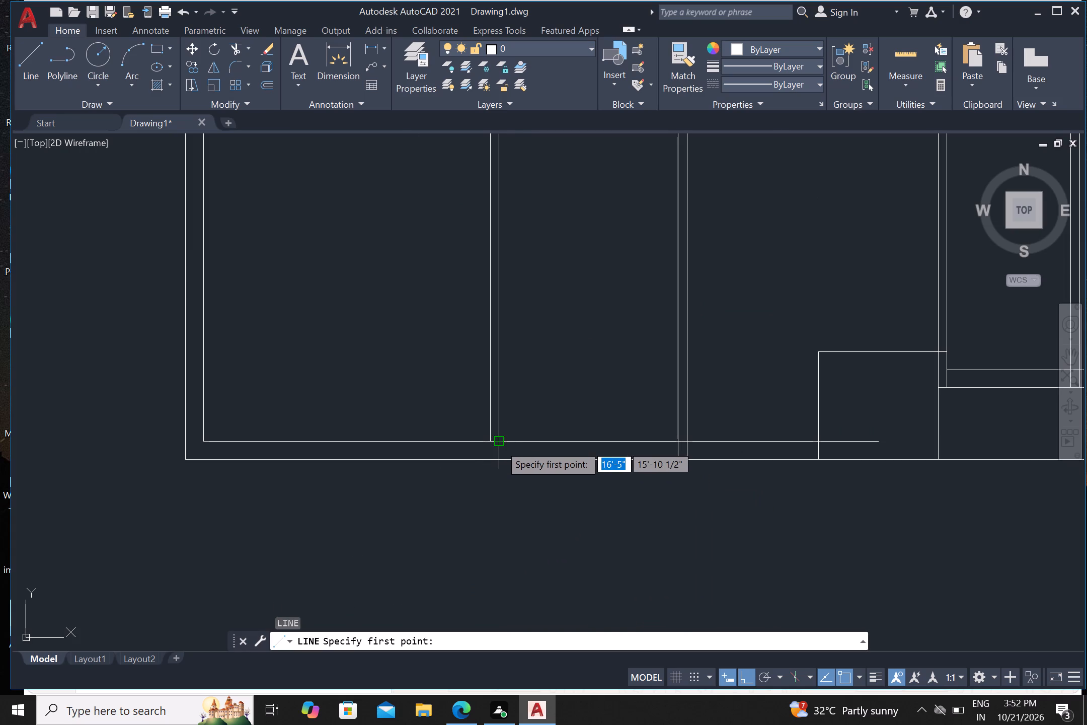
left_click(498, 443)
left_click(511, 509)
key("Return")
Trim away both bottom wall lines between the two lower partitions and the new vertical line's overhang below the wall.
type("tr")
key("Return")
left_click(571, 495)
left_click_drag(562, 413, 559, 465)
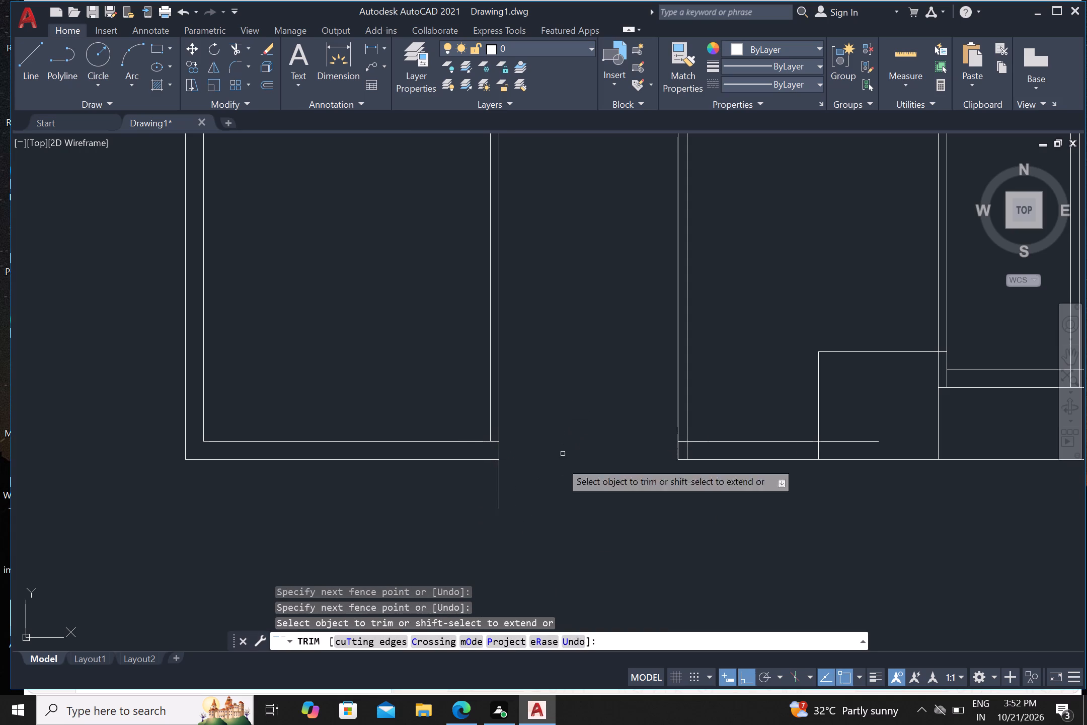
left_click(459, 508)
left_click(548, 504)
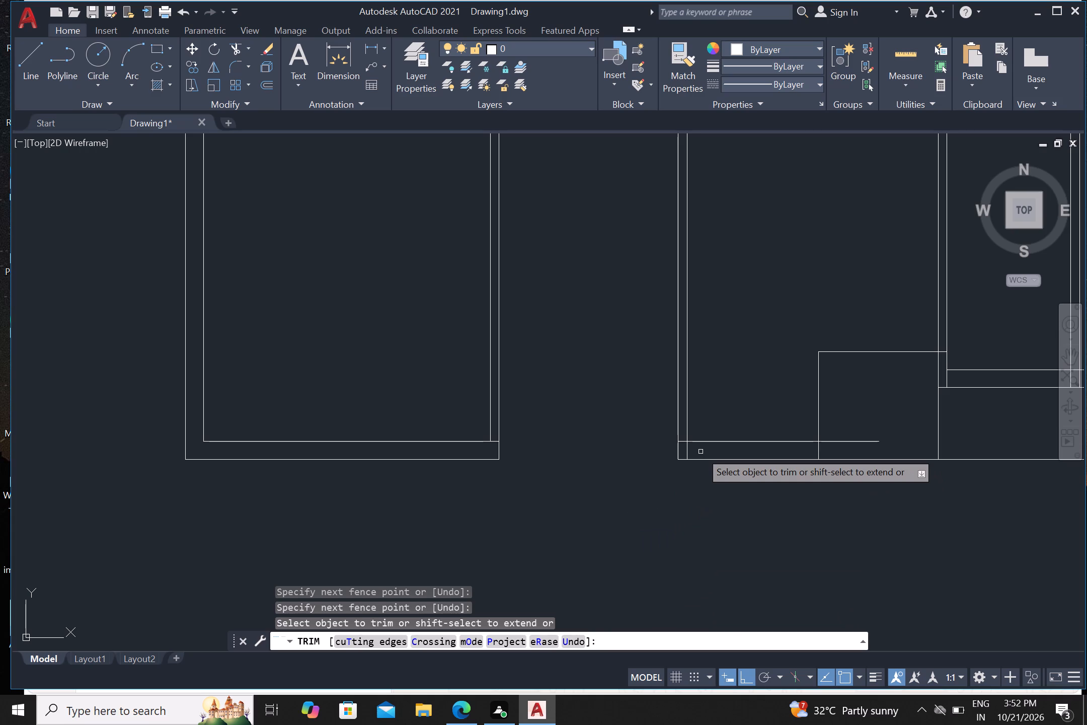
Trim the crossing line ends at the bottom-left corner of the central room, beside the opened gap.
scroll(701, 452, "down", 2)
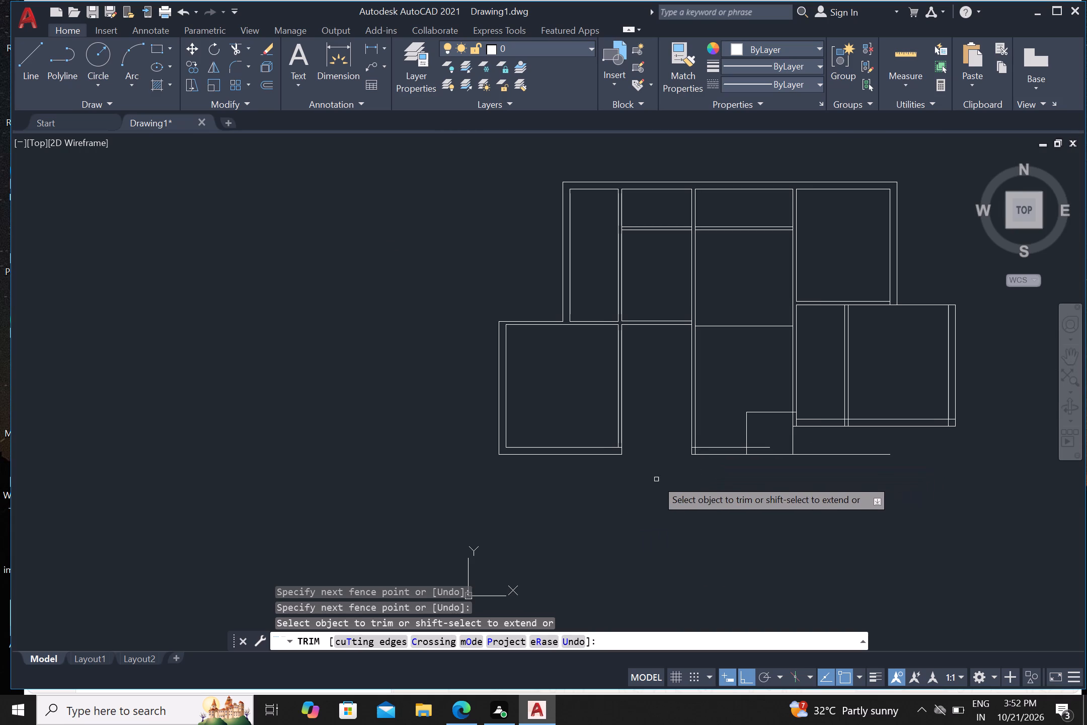
scroll(698, 451, "up", 2)
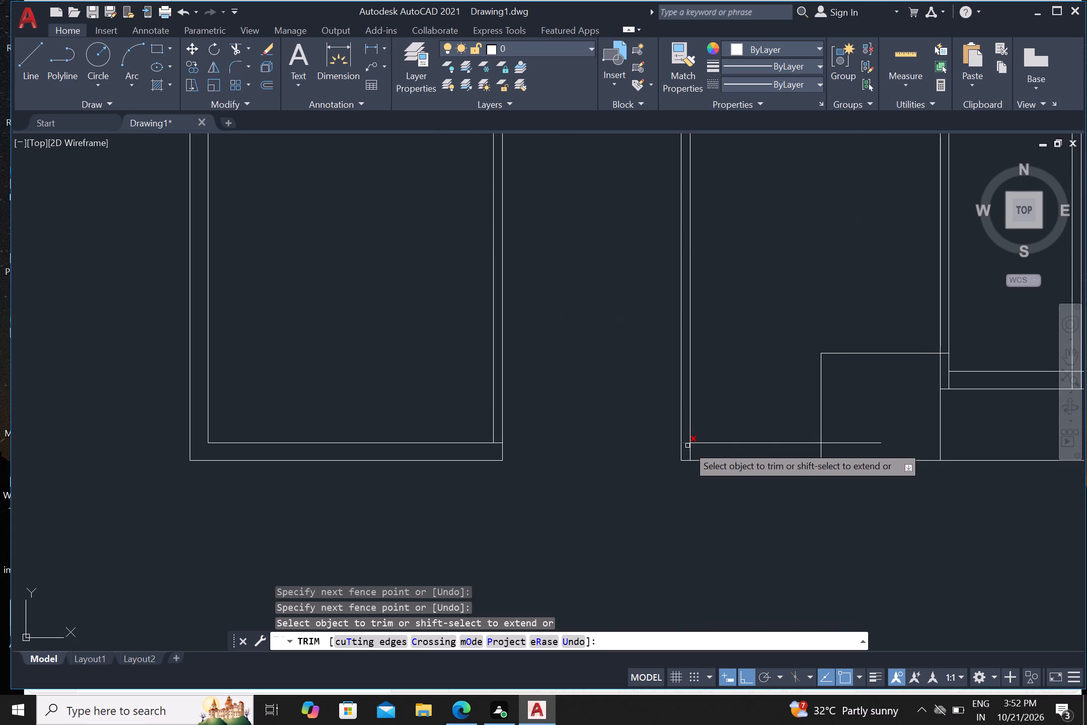
left_click(685, 444)
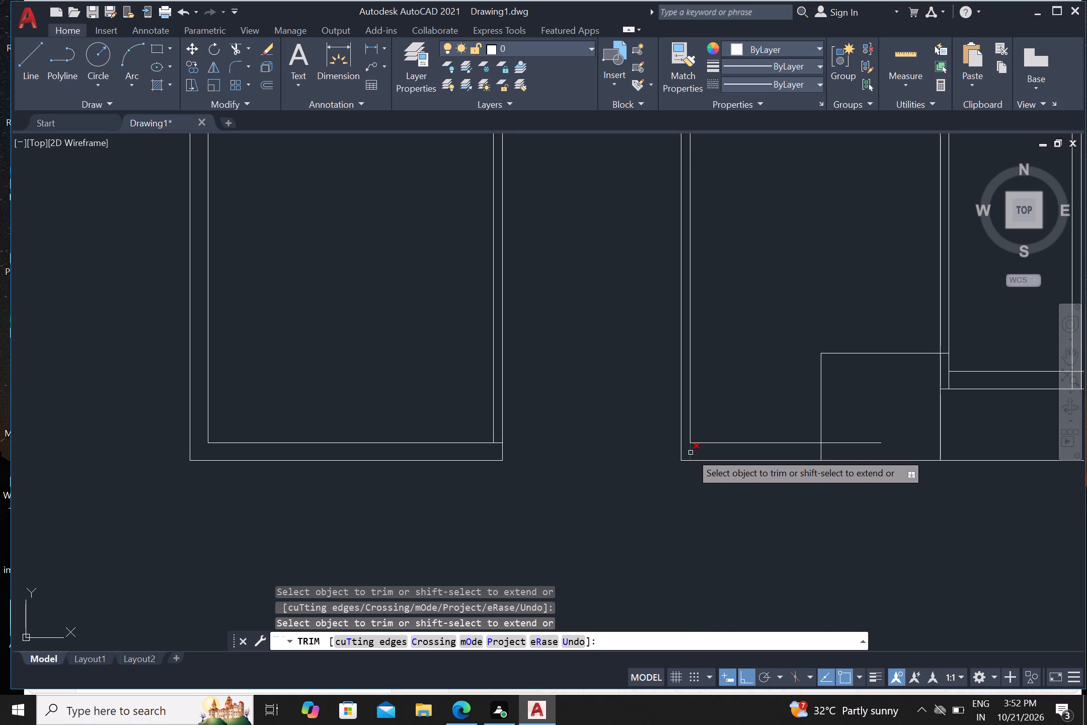
left_click(690, 453)
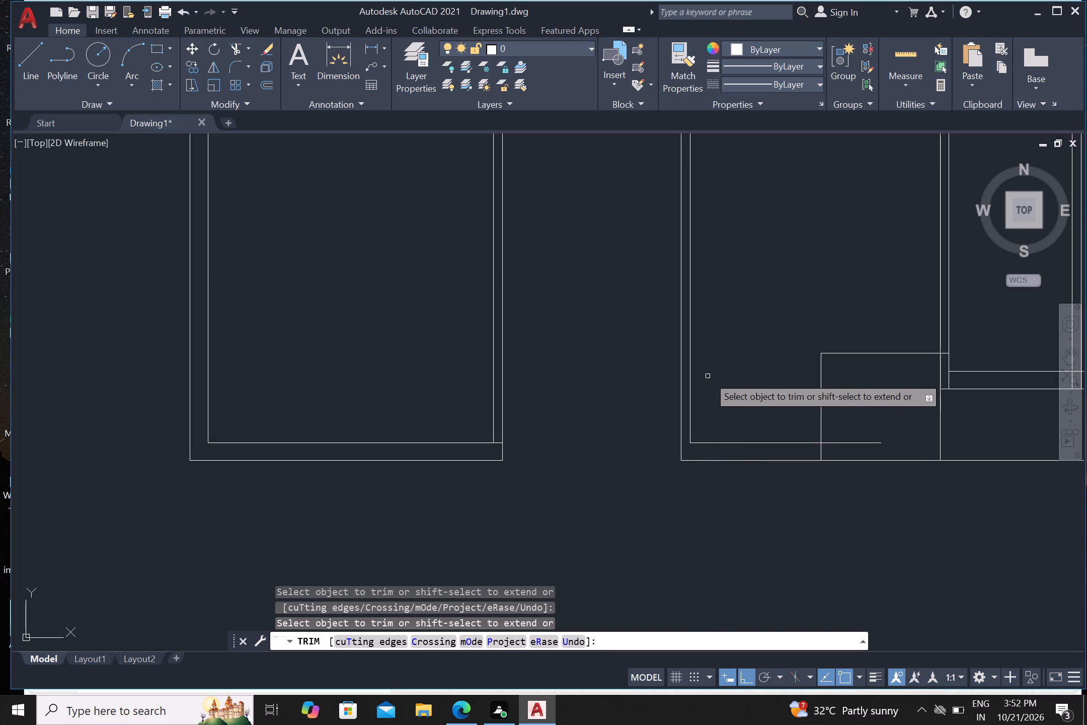
key("Escape")
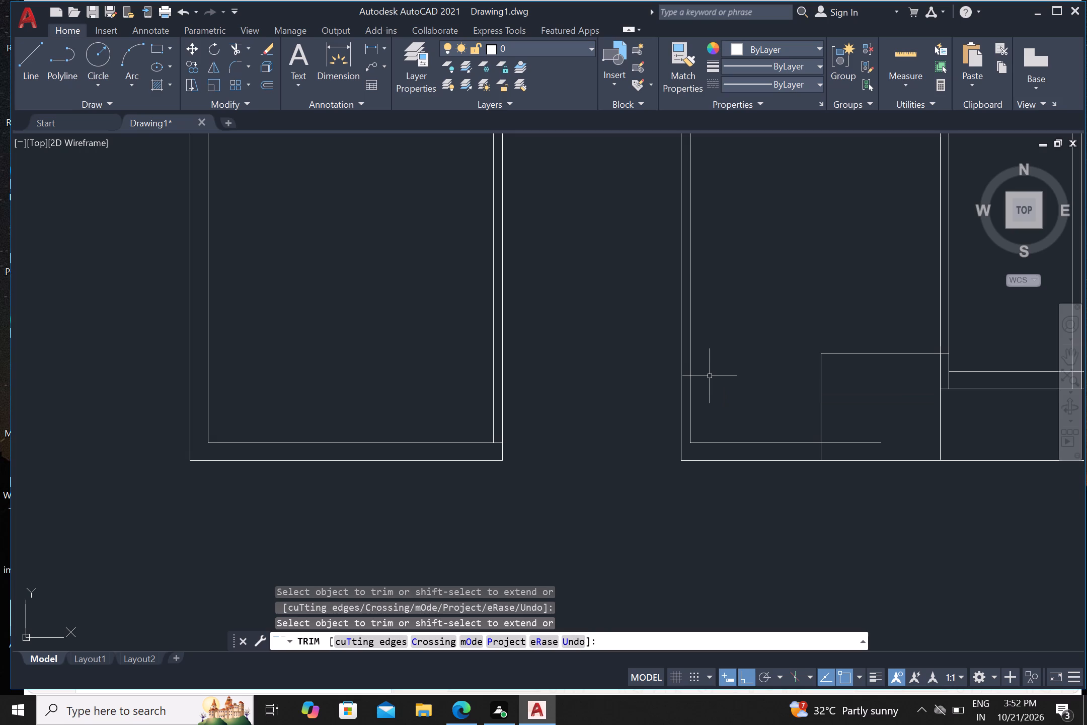
Draw a horizontal line across the gap between the two lower partitions, above the bottom wall and overlapping both partitions.
key("l")
key("Return")
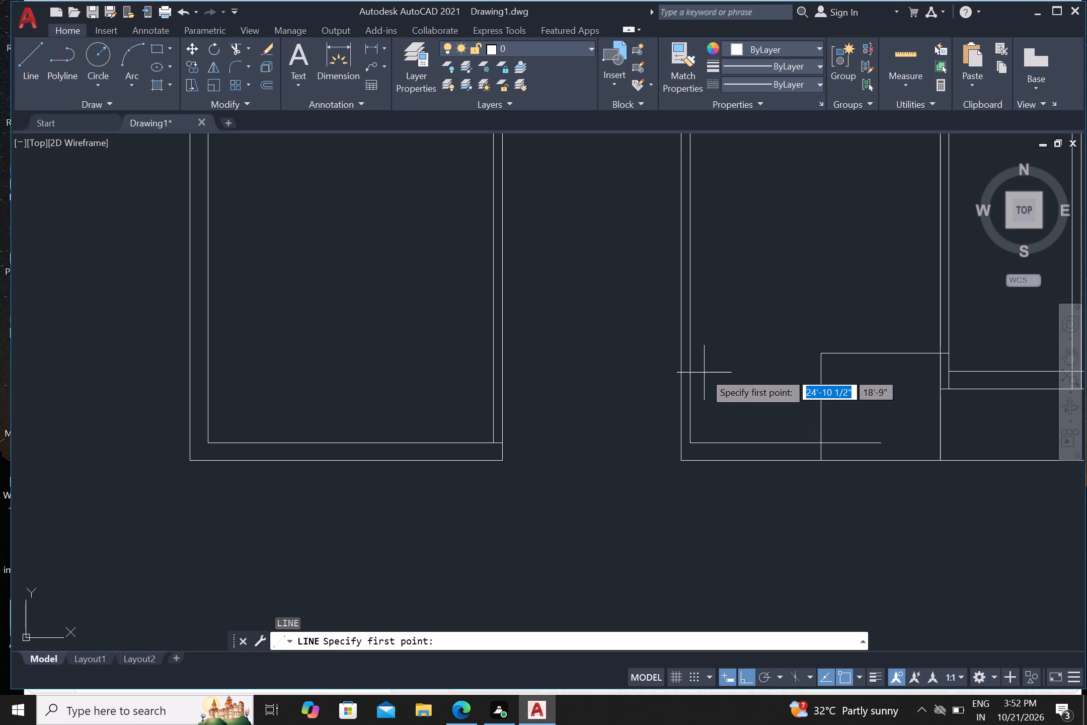
left_click(703, 368)
left_click(460, 394)
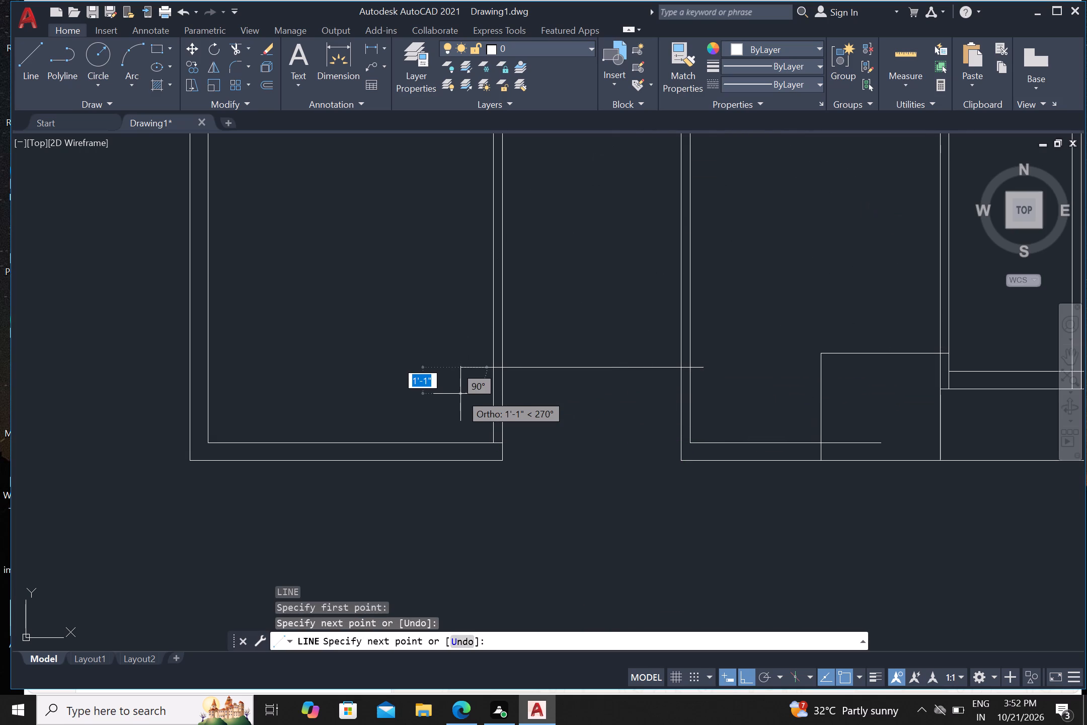
key("Escape")
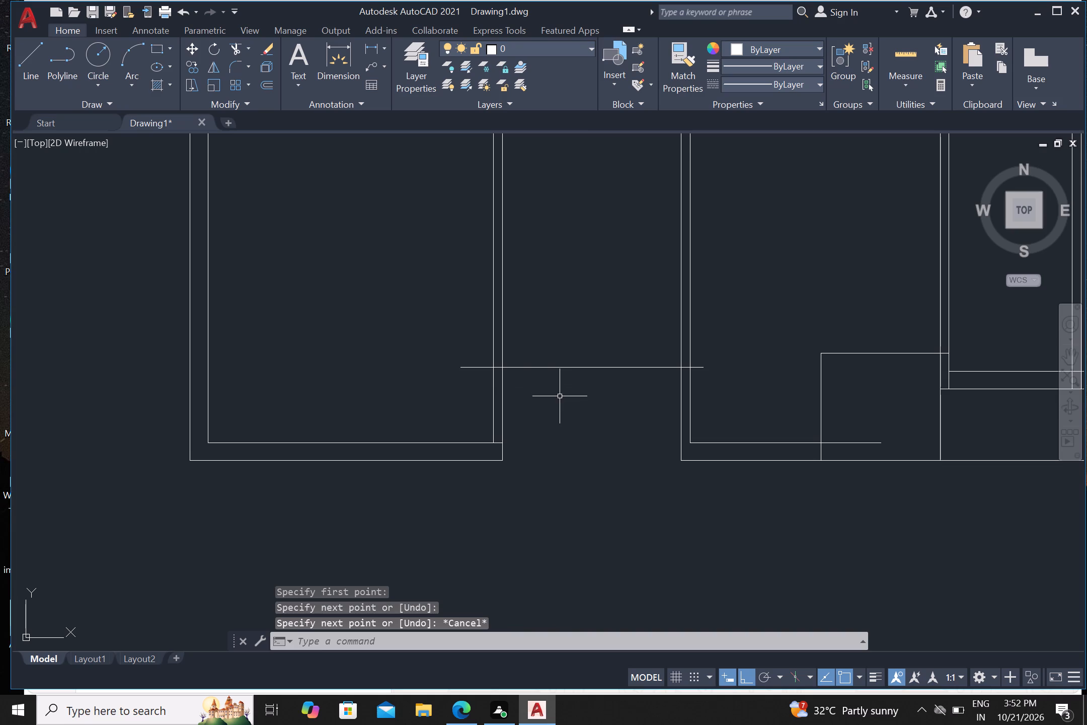
Offset the new horizontal line across the gap 9" downward.
key("o")
key("Return")
key("Return")
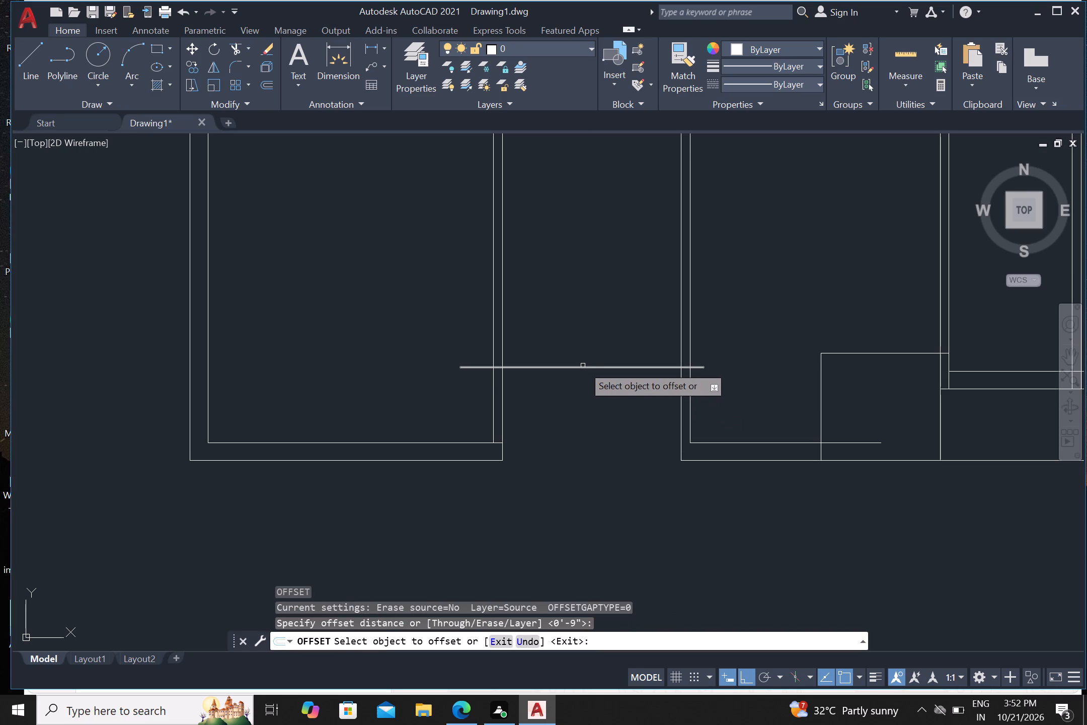
left_click(586, 369)
left_click(584, 394)
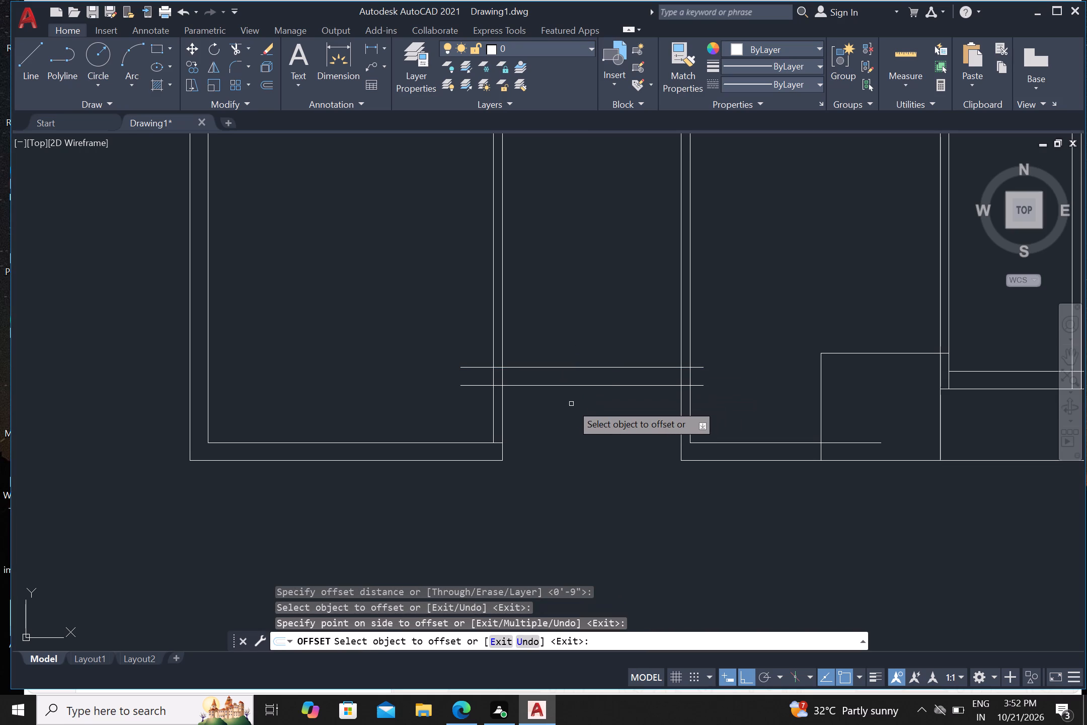
scroll(571, 404, "down", 1)
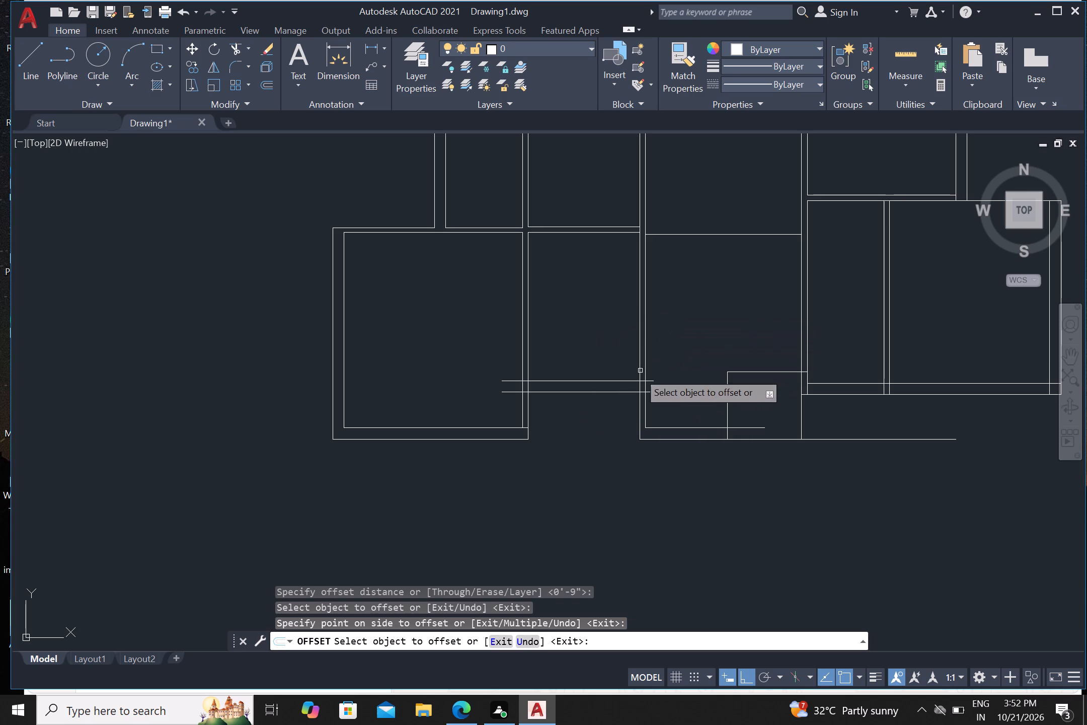
key("Escape")
Trim the overhangs of both new horizontal lines where they extend into the rooms beyond the two lower partitions.
type("tr")
key("Return")
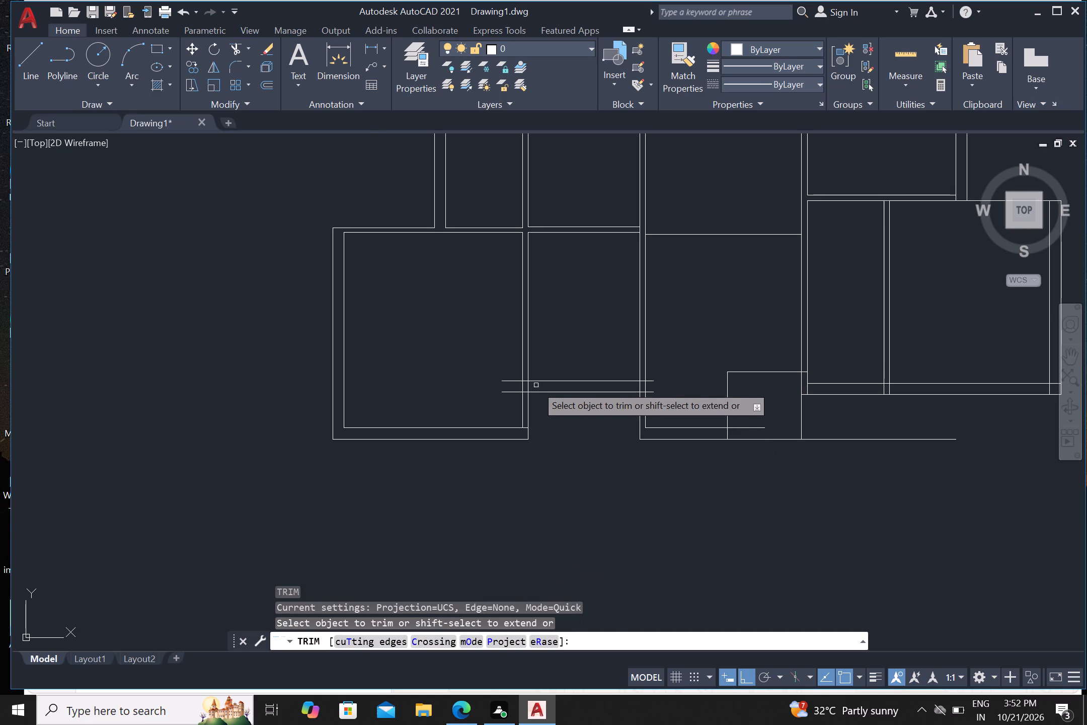
scroll(535, 385, "up", 2)
left_click(477, 344)
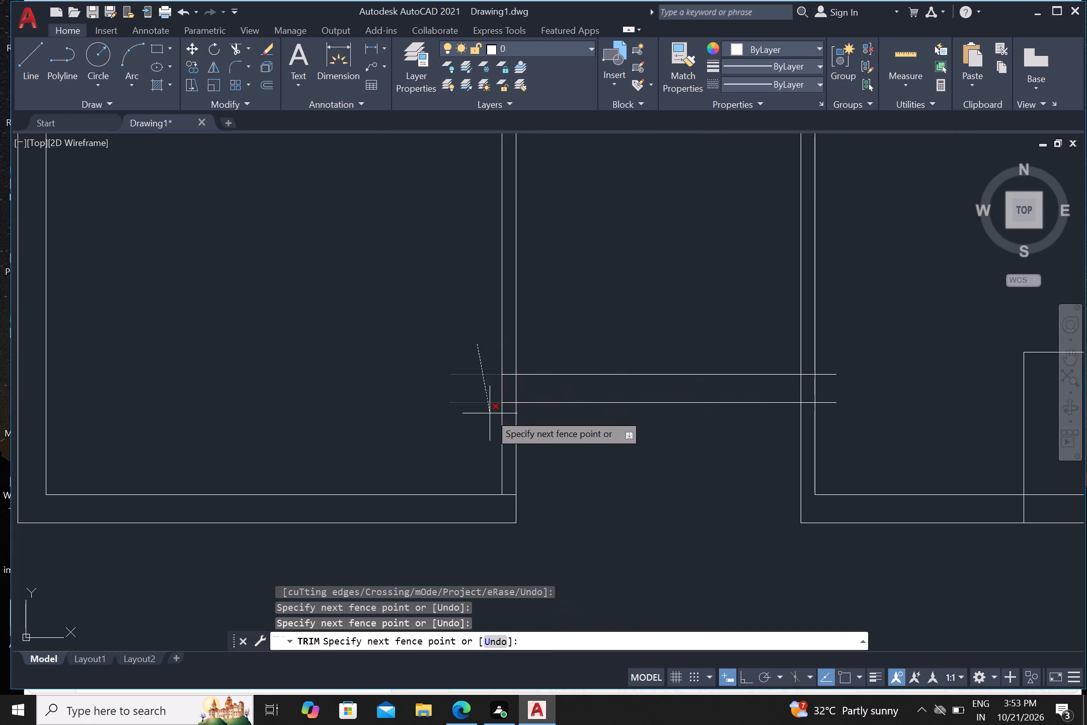
left_click_drag(488, 426, 485, 421)
left_click(828, 362)
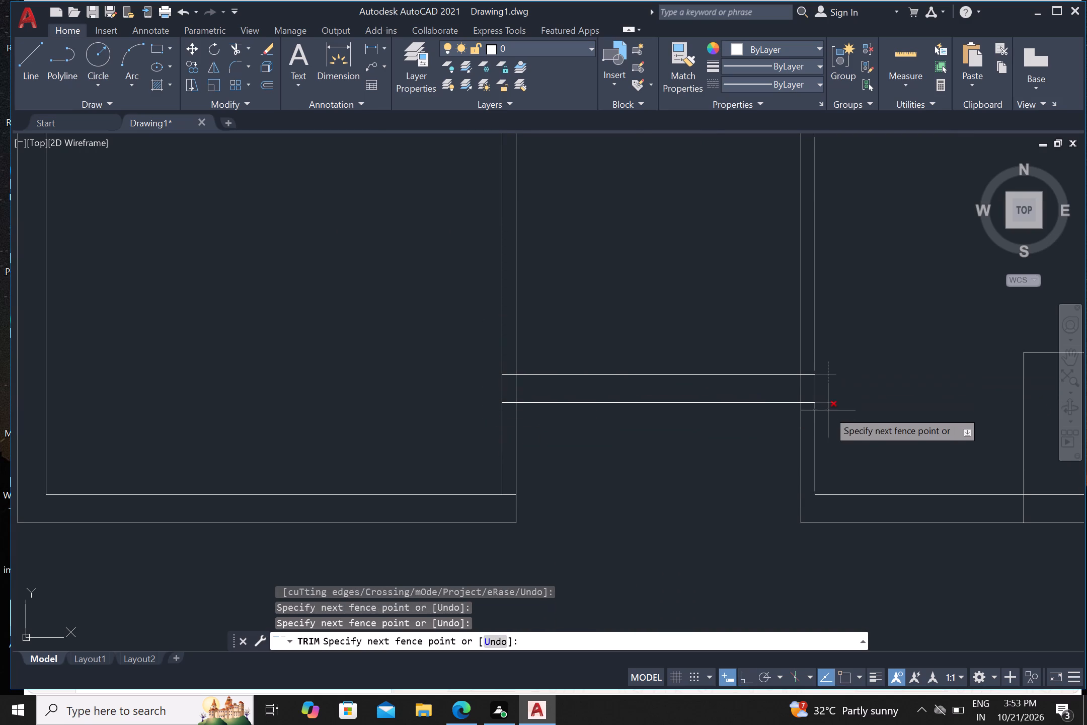
left_click(828, 420)
Trim the two horizontal line ends inside the east partition and the partition's face line between them, opening the wall junction.
scroll(810, 370, "up", 2)
left_click(808, 369)
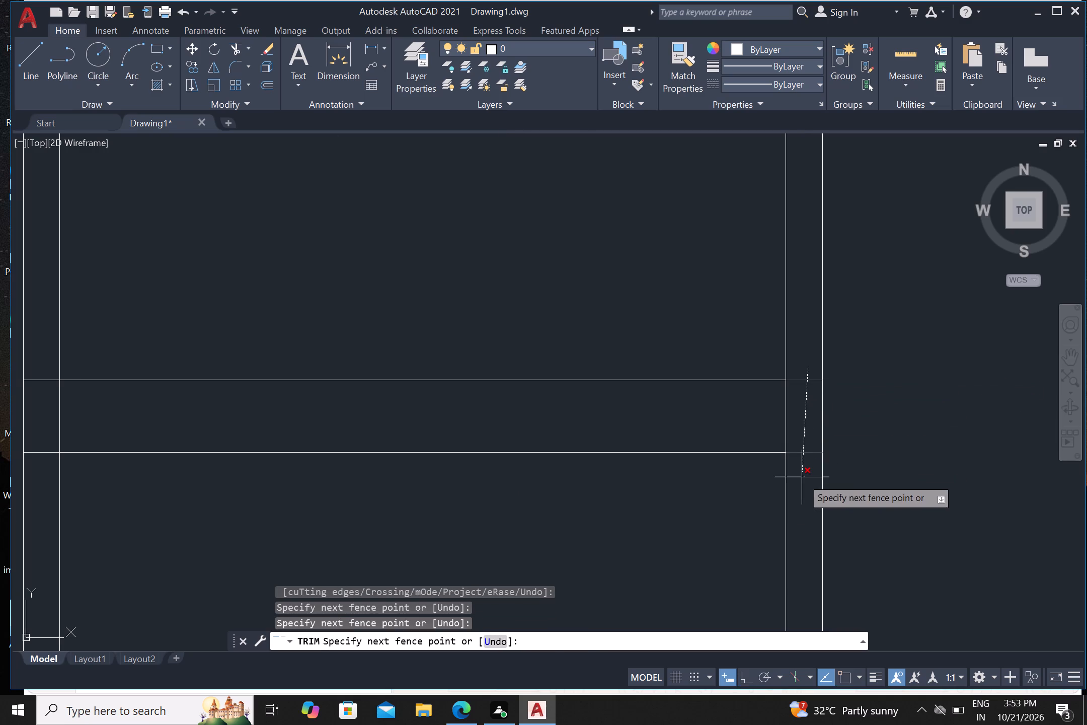
left_click_drag(802, 477, 803, 463)
left_click(800, 423)
left_click_drag(755, 428, 764, 425)
scroll(770, 421, "down", 4)
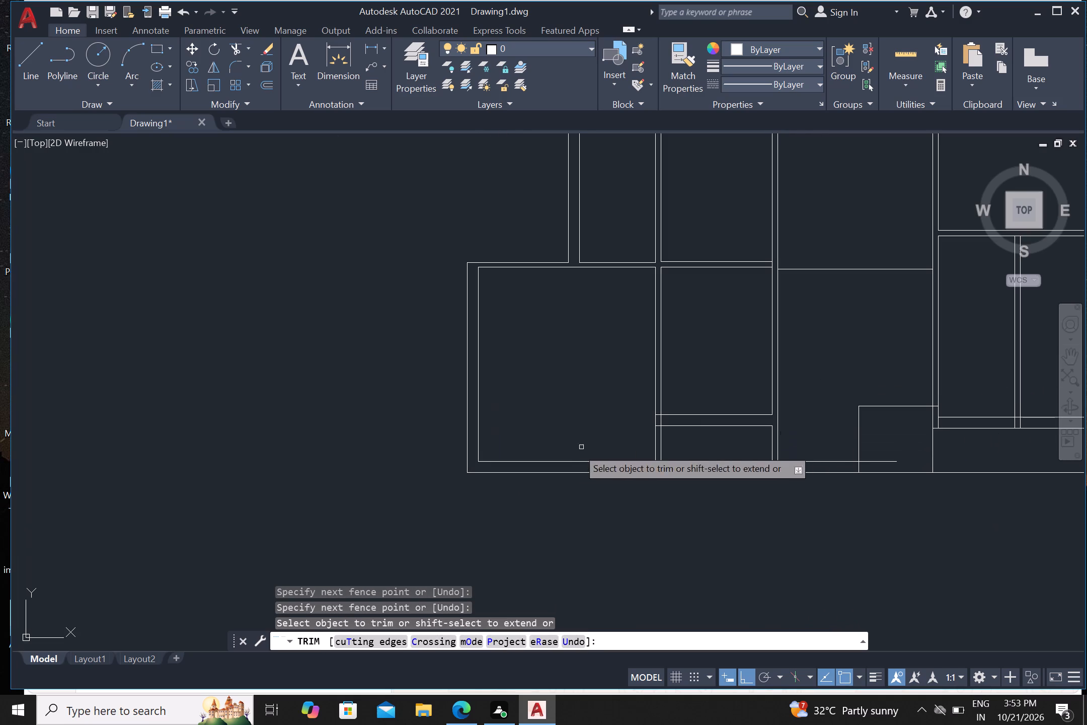
Trim the two horizontal line ends inside the west partition and the partition's face line between them, opening the wall junction.
scroll(652, 411, "up", 3)
scroll(695, 413, "up", 2)
left_click(695, 416)
left_click_drag(694, 596, 692, 586)
left_click(701, 535)
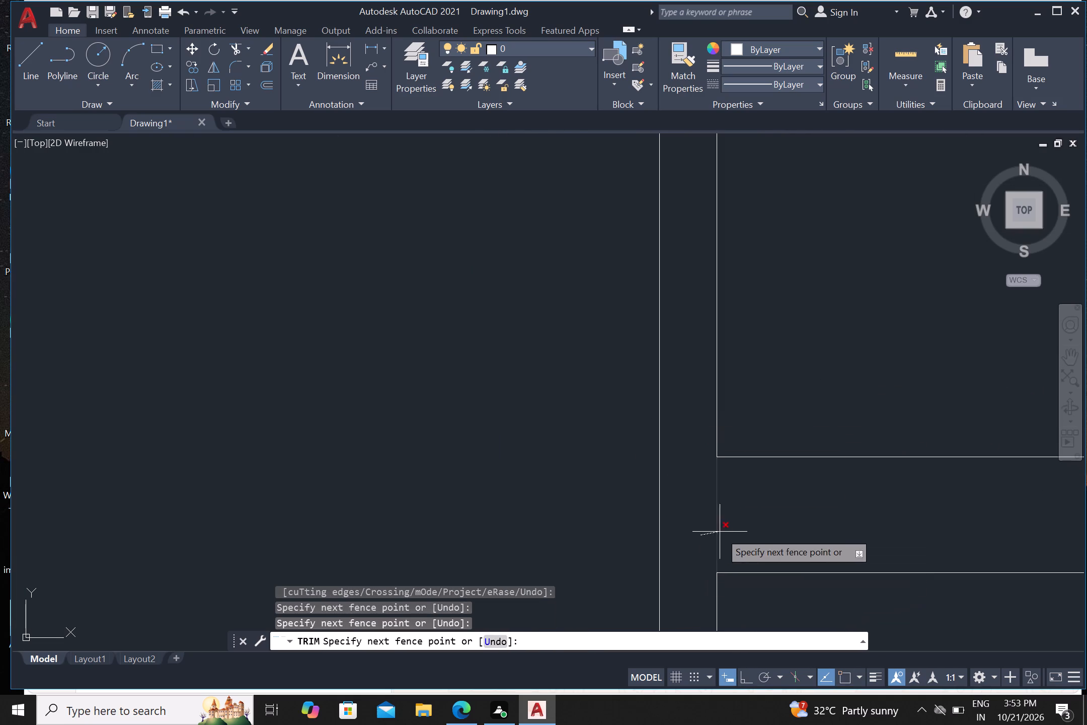
left_click(727, 531)
scroll(721, 514, "down", 5)
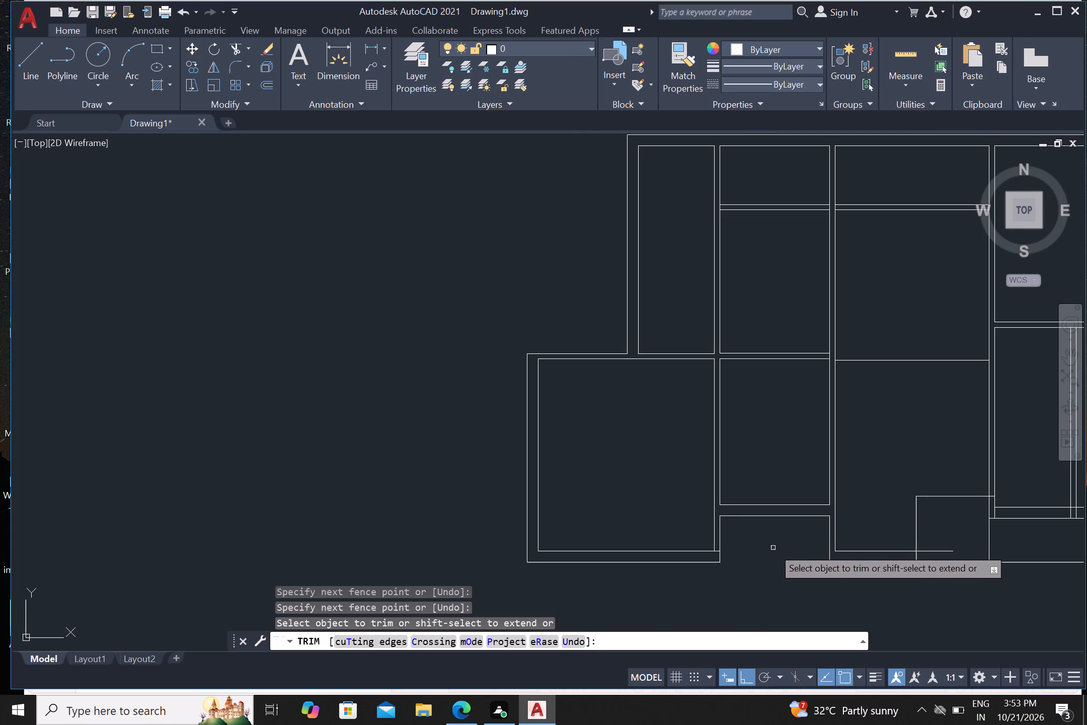
middle_click_drag(754, 541, 565, 502)
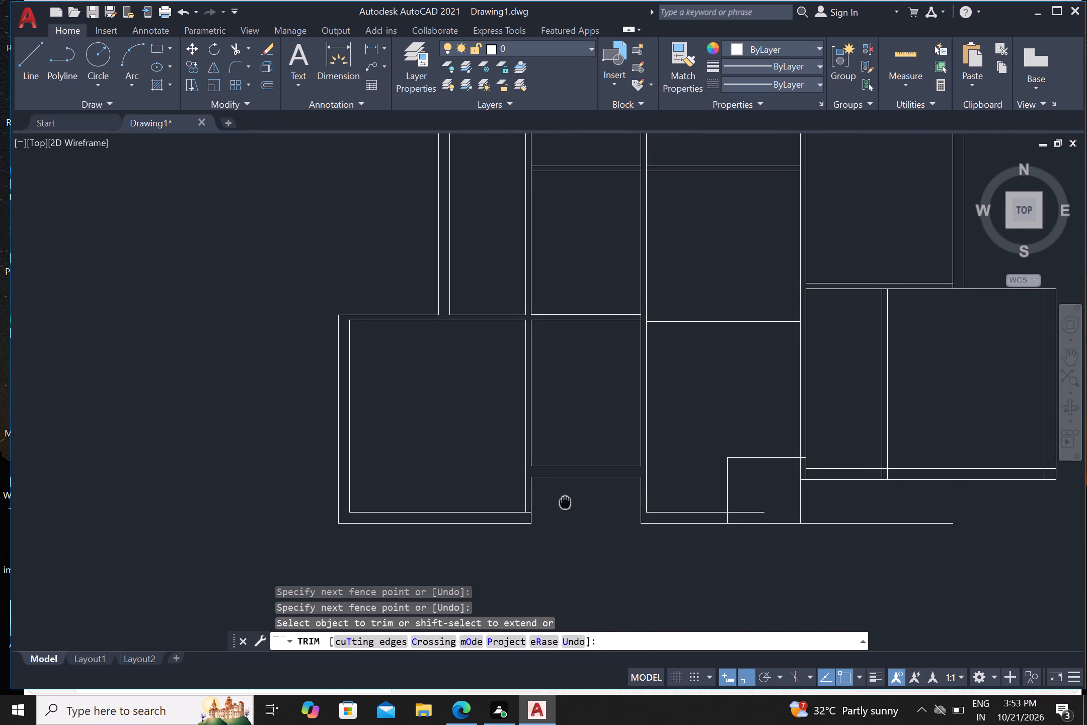
middle_click_drag(565, 502, 577, 503)
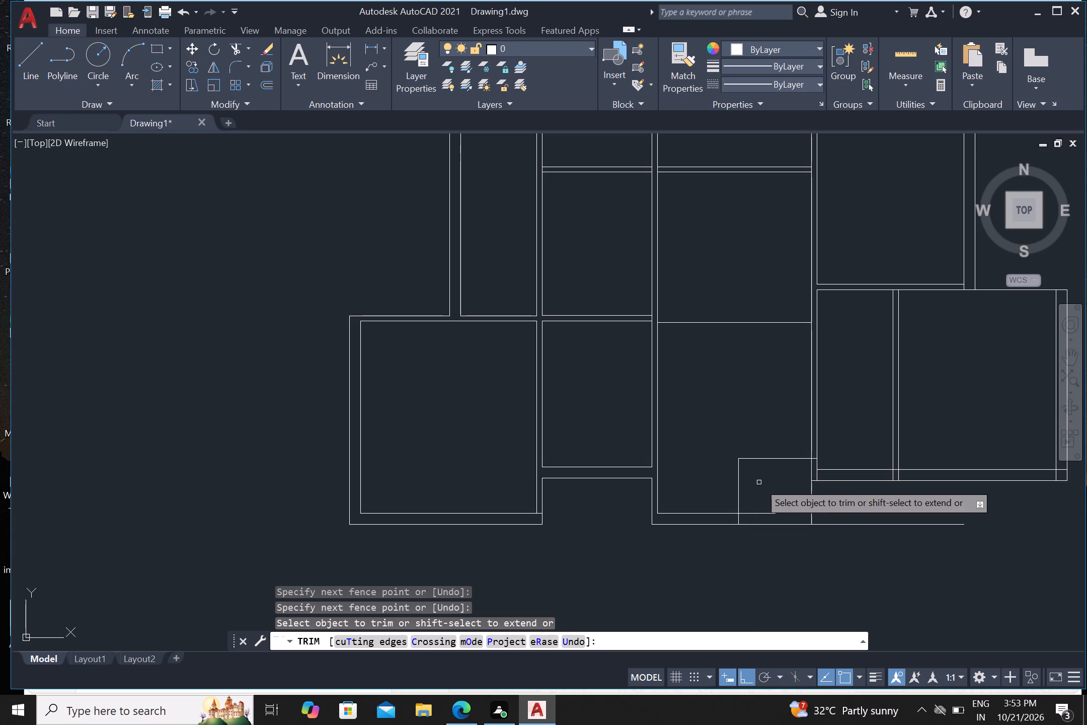
key("Escape")
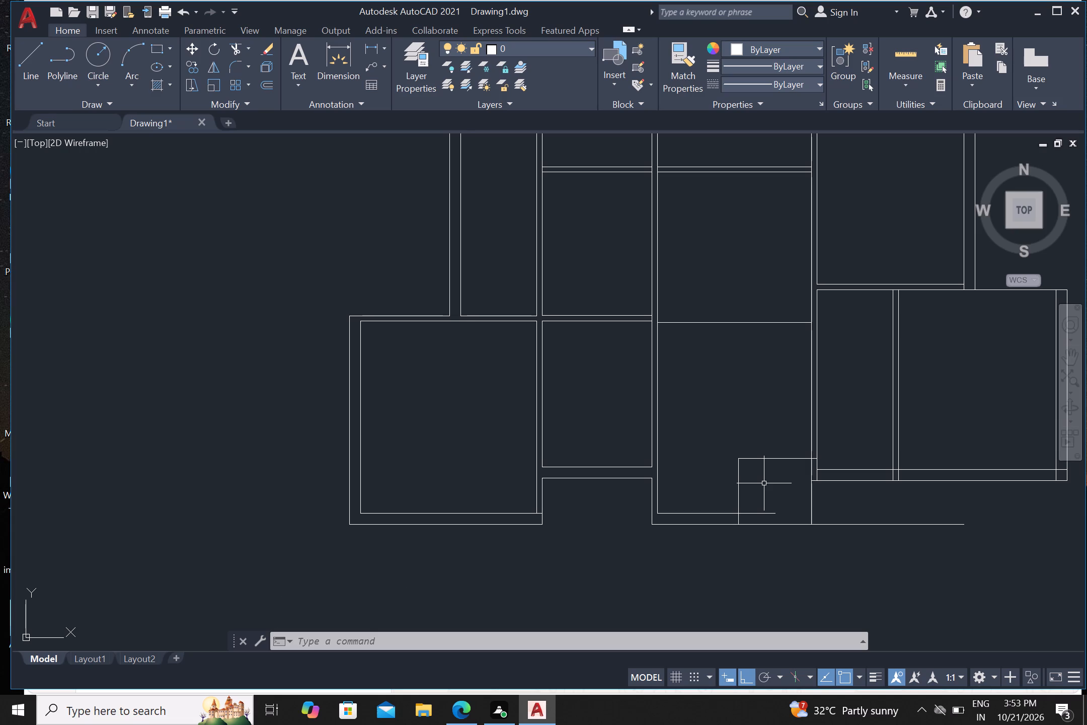
Erase the four line segments forming the small corner outline at the bottom-right of the central room.
left_click(739, 488)
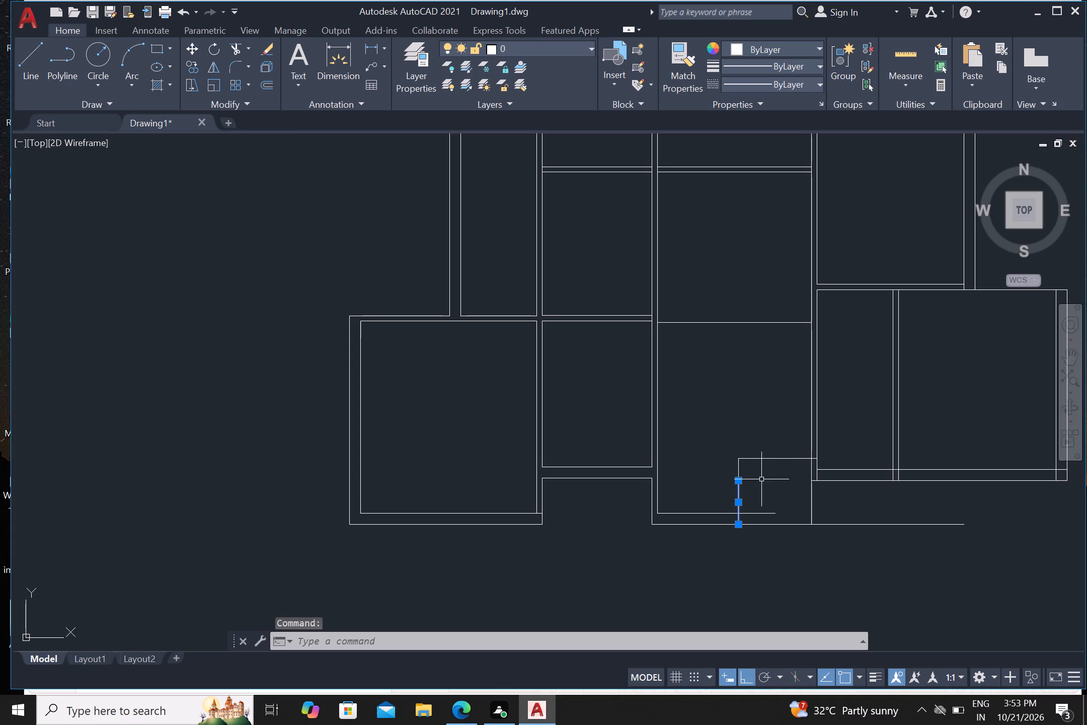
left_click(782, 458)
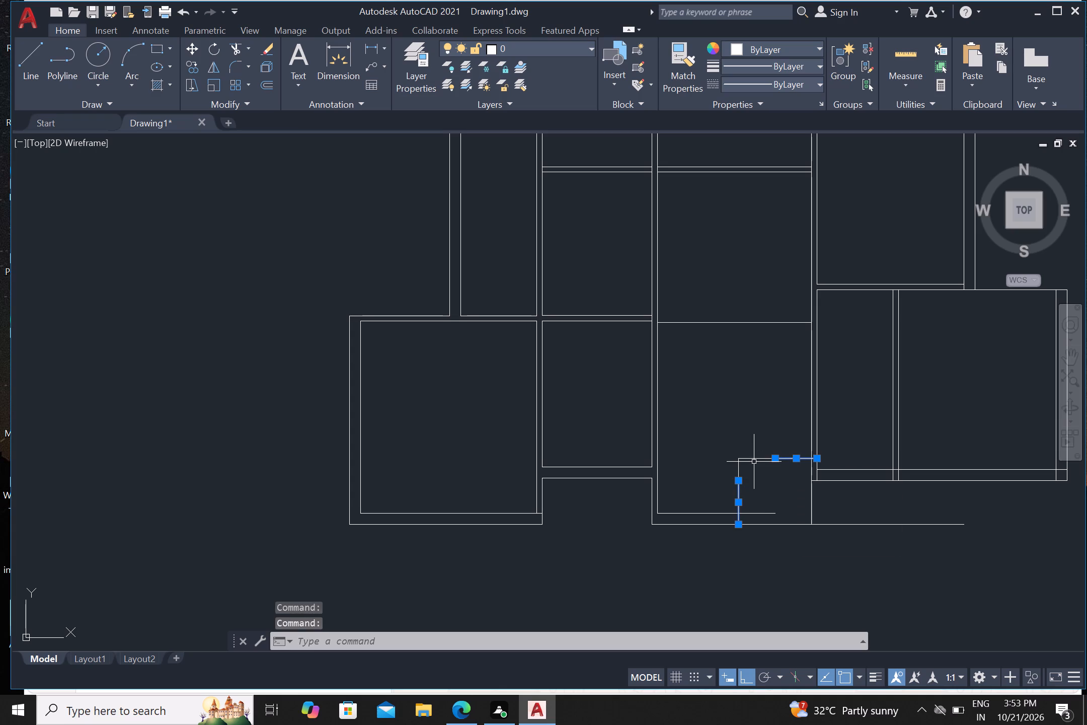
left_click(756, 459)
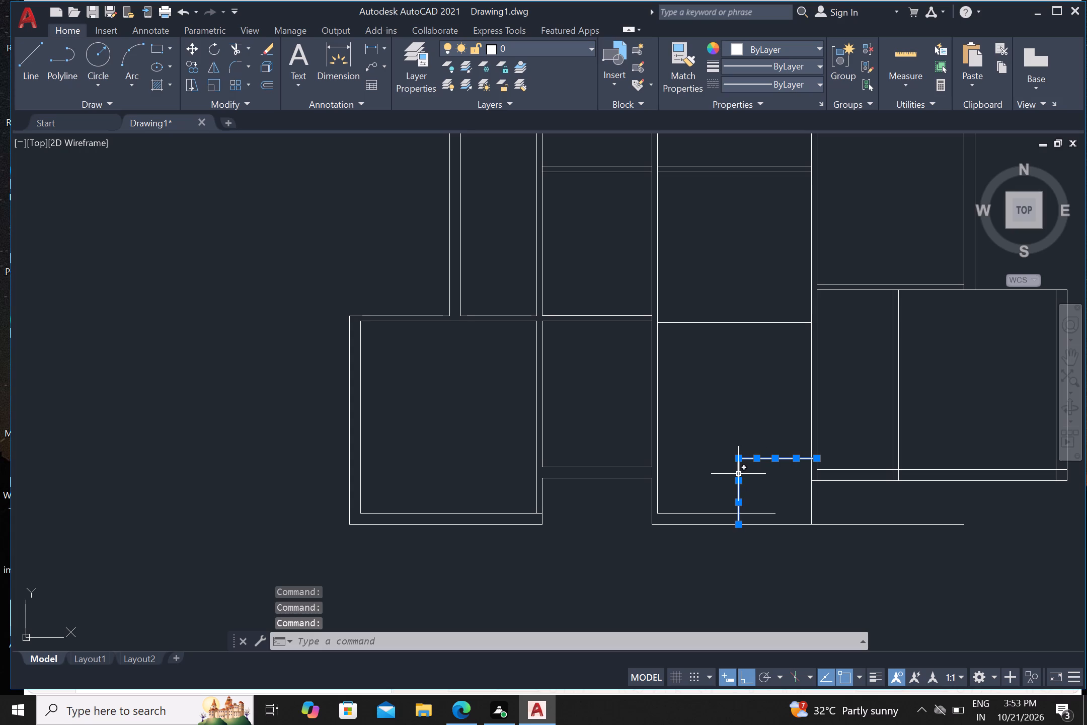
left_click(737, 473)
key("Delete")
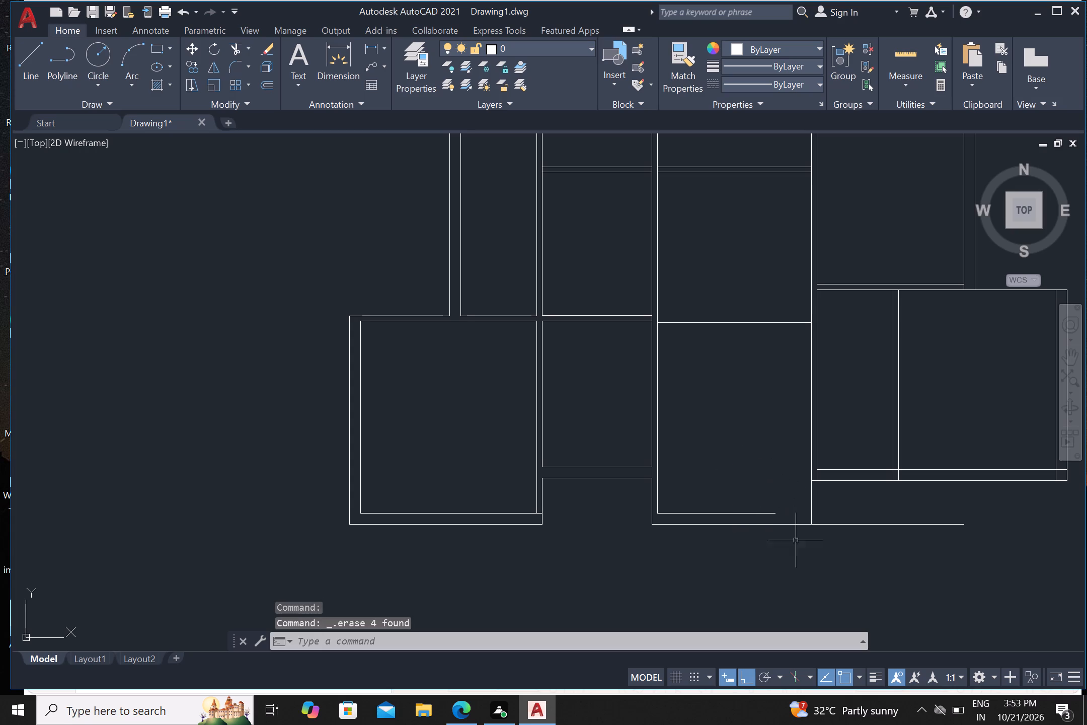
Draw a horizontal line continuing the central room's inner bottom wall line eastward, past the end of the outer bottom wall line.
middle_click_drag(799, 550, 771, 552)
key("Escape")
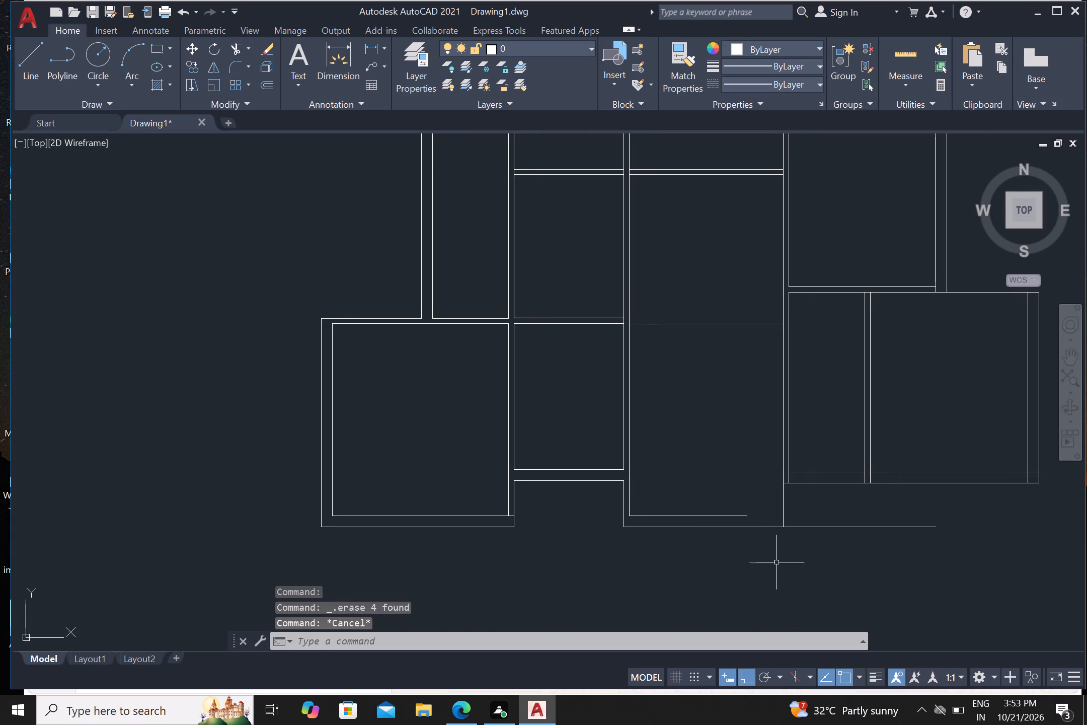
key("l")
key("Return")
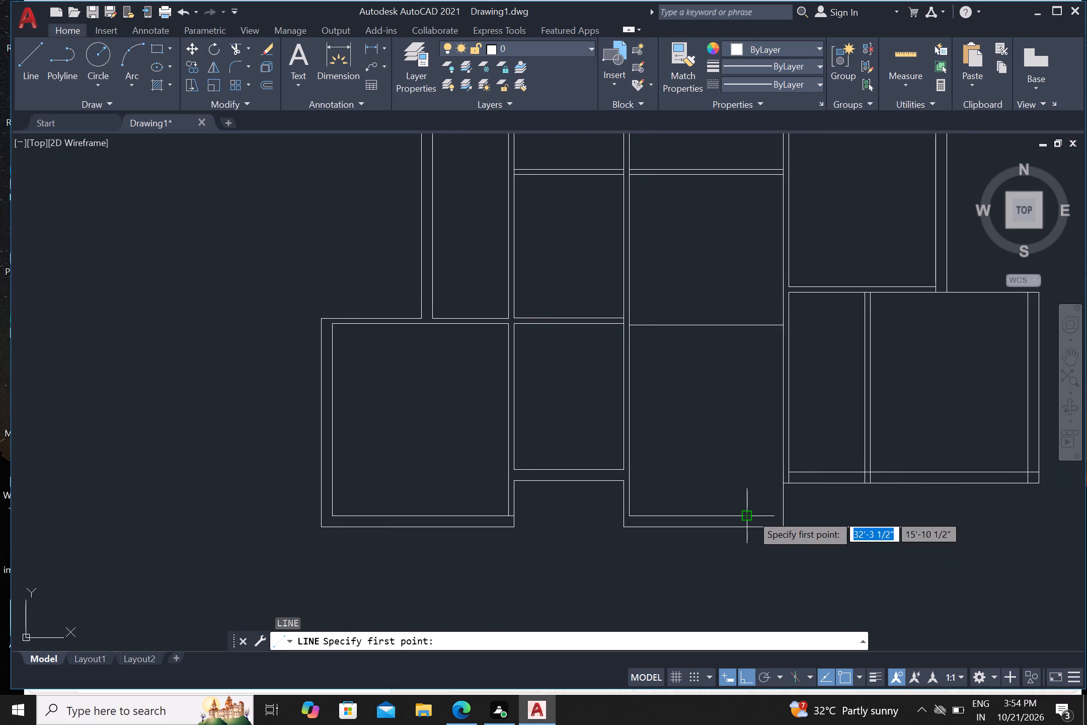
left_click(751, 514)
left_click(990, 499)
key("Return")
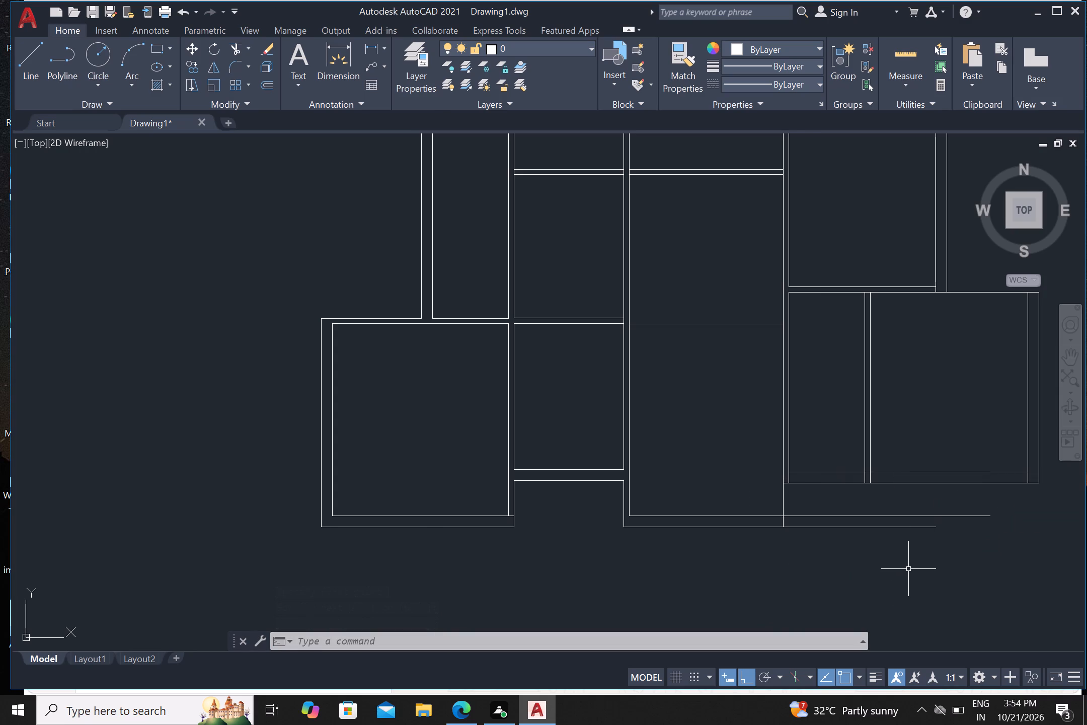
key("Escape")
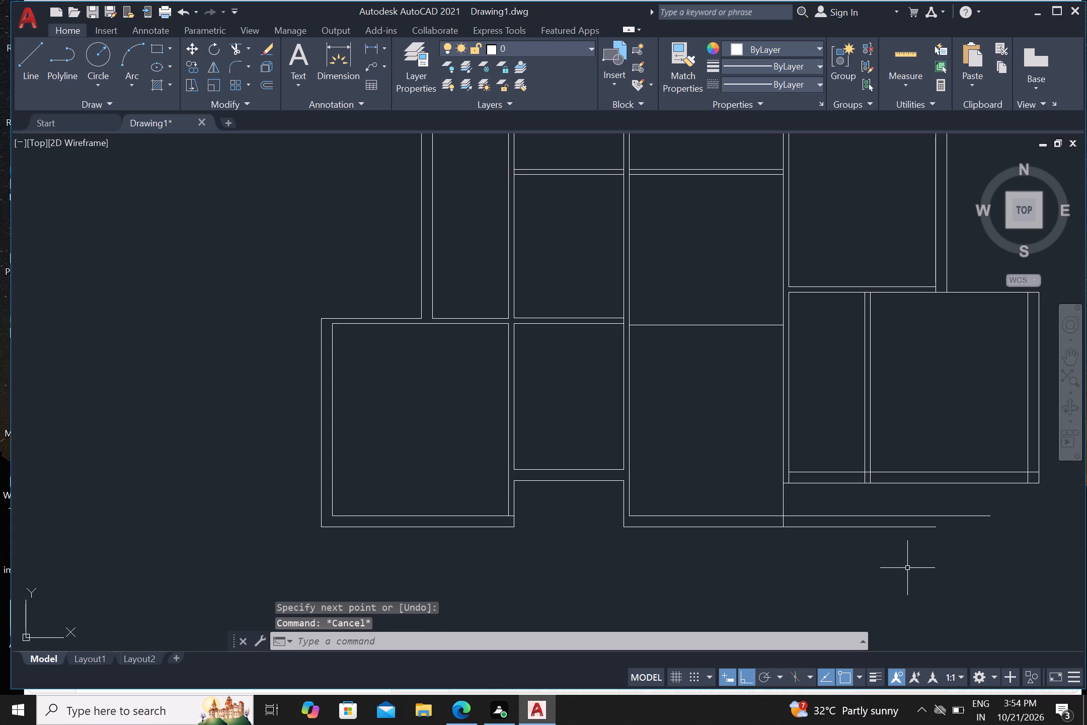
Draw a vertical line about 7'-8" long from inside the lower-right room down across its bottom wall and the extended bottom wall lines.
key("l")
key("Return")
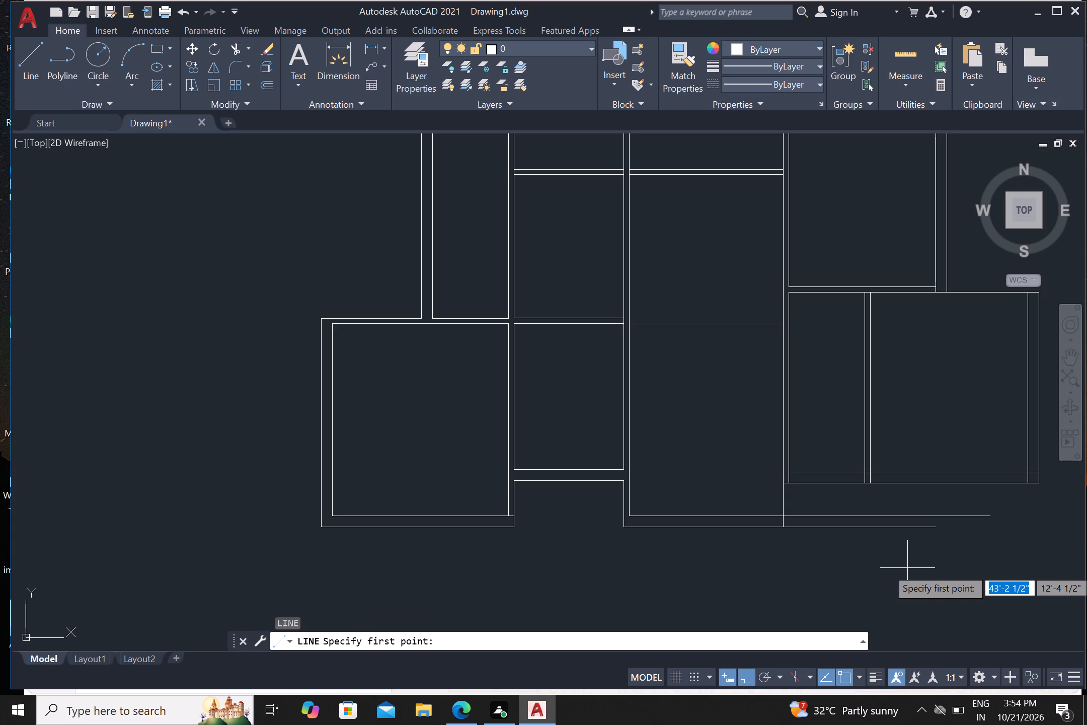
left_click(913, 458)
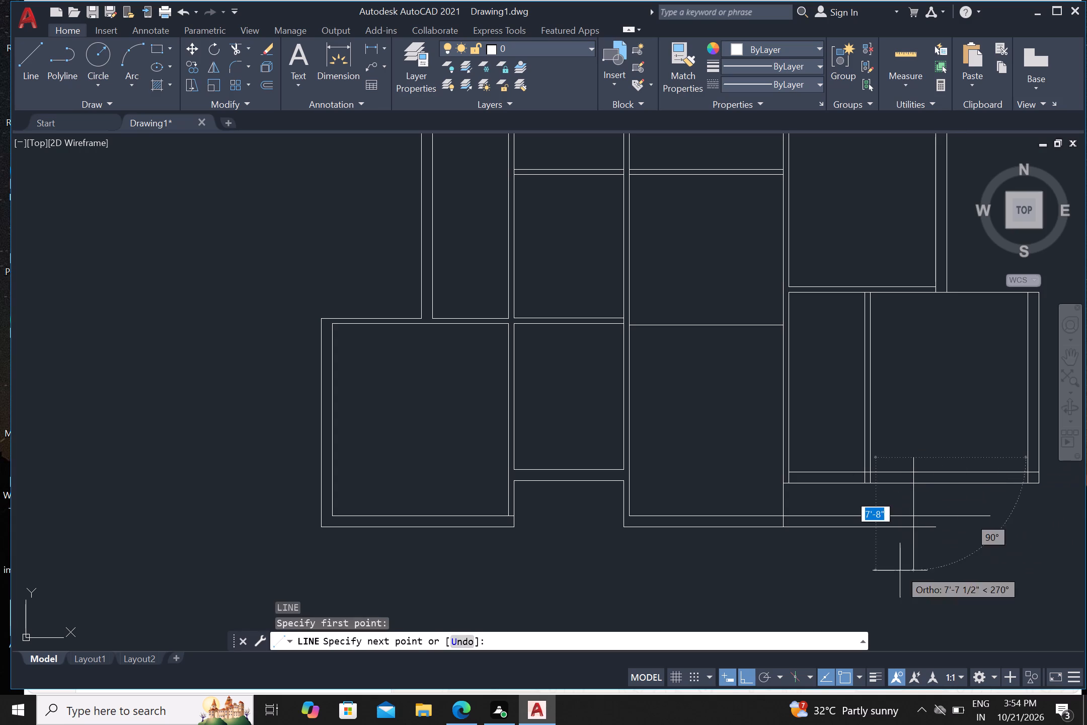
left_click(900, 570)
key("Return")
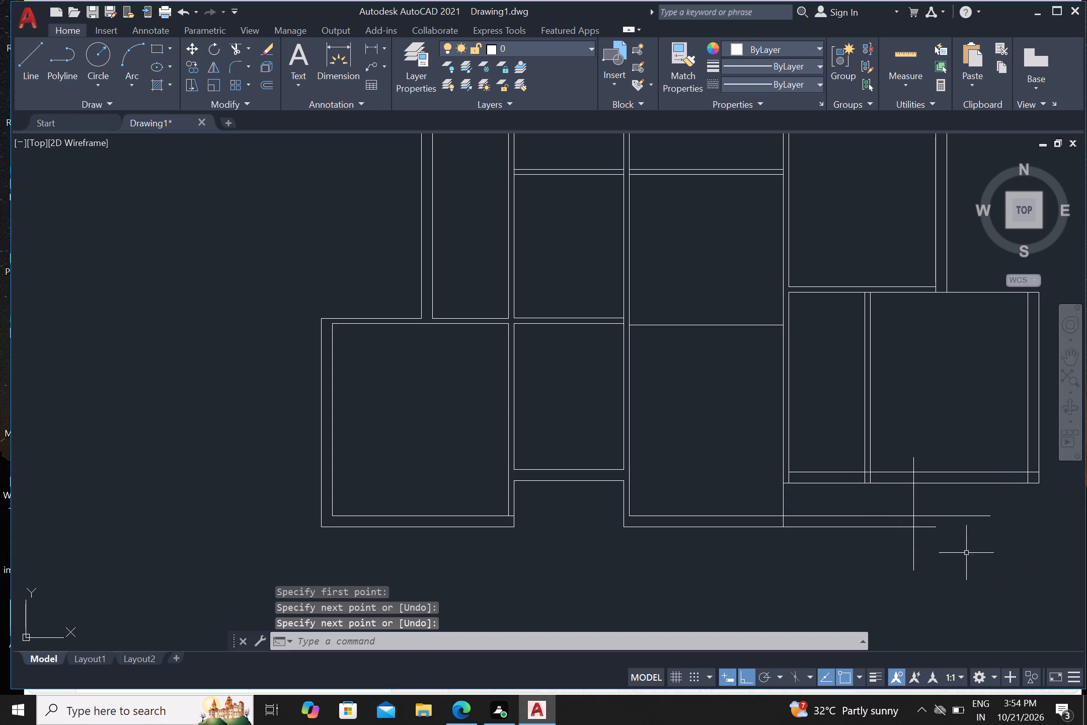
key("Escape")
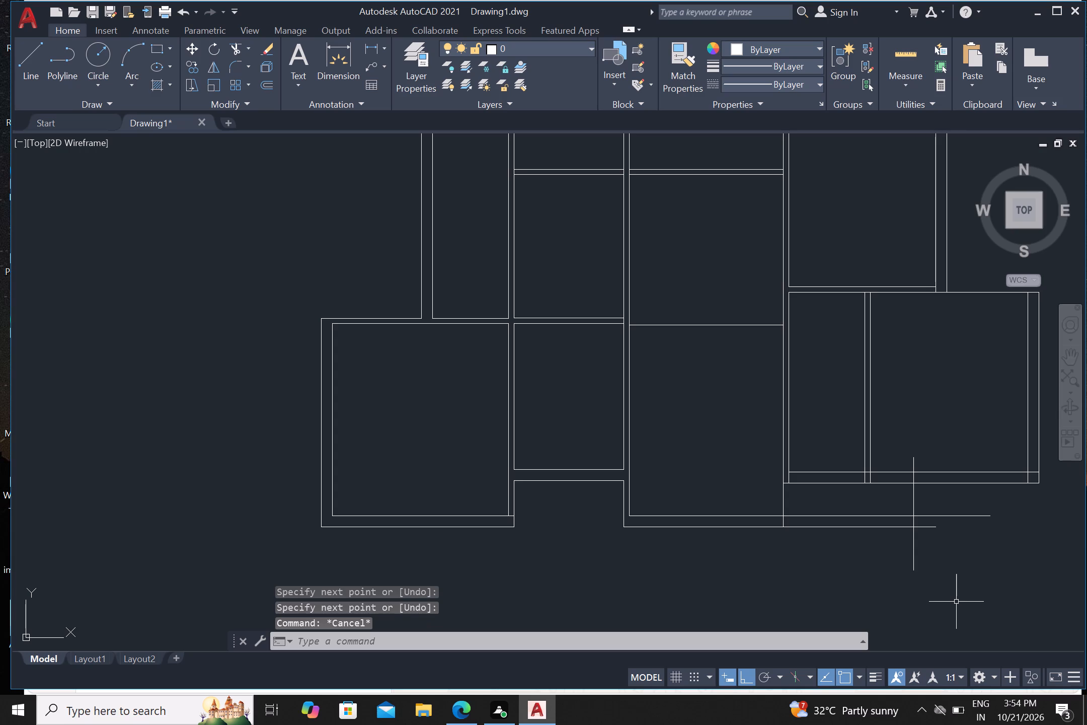
Offset the new vertical line 9" to the right.
key("o")
key("Return")
type("9\"")
key("Return")
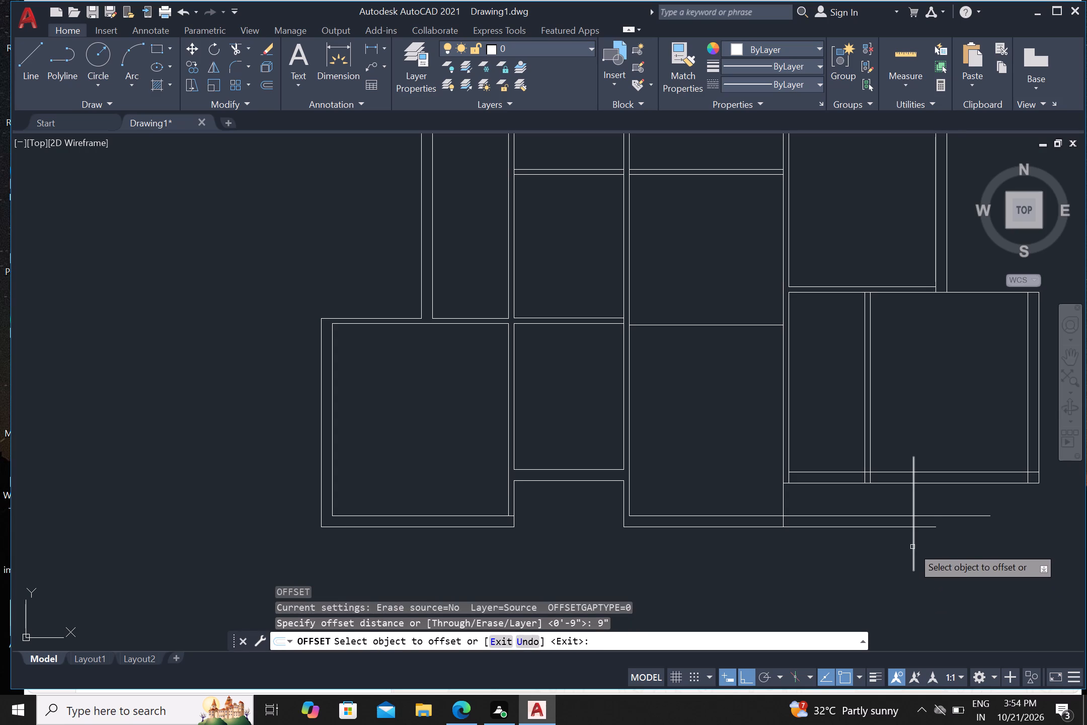
left_click(913, 546)
left_click(938, 546)
key("Escape")
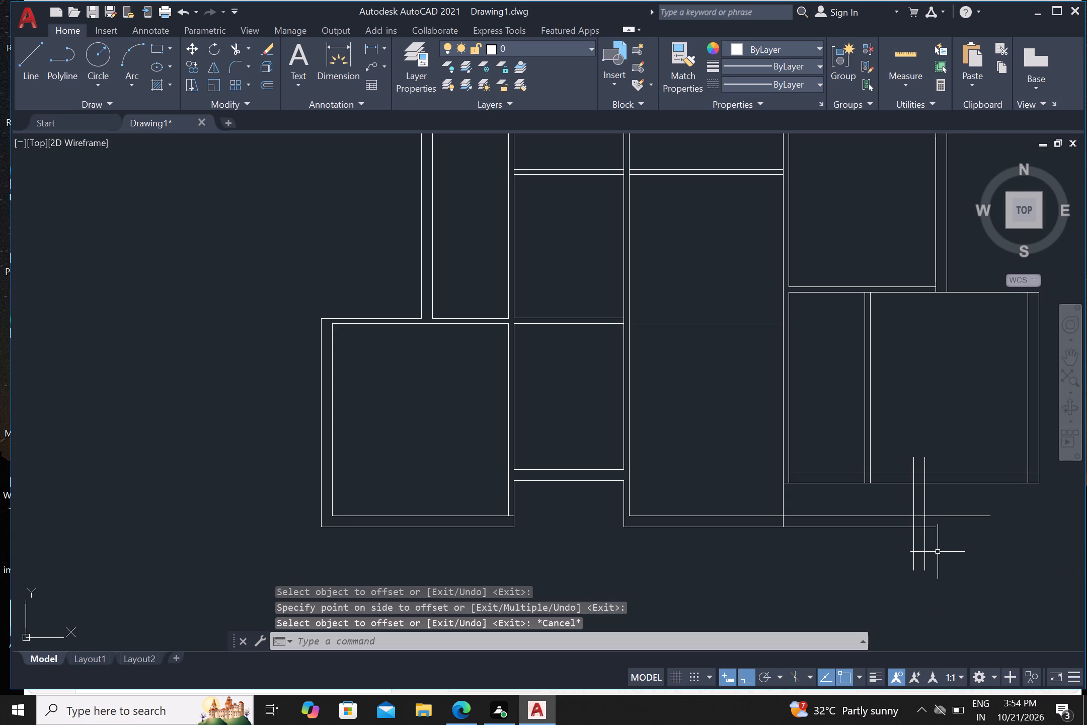
Trim the bottom wall lines beyond the new vertical pair, and the pair's overhangs below the bottom wall and inside the lower-right room.
type("tr")
key("Return")
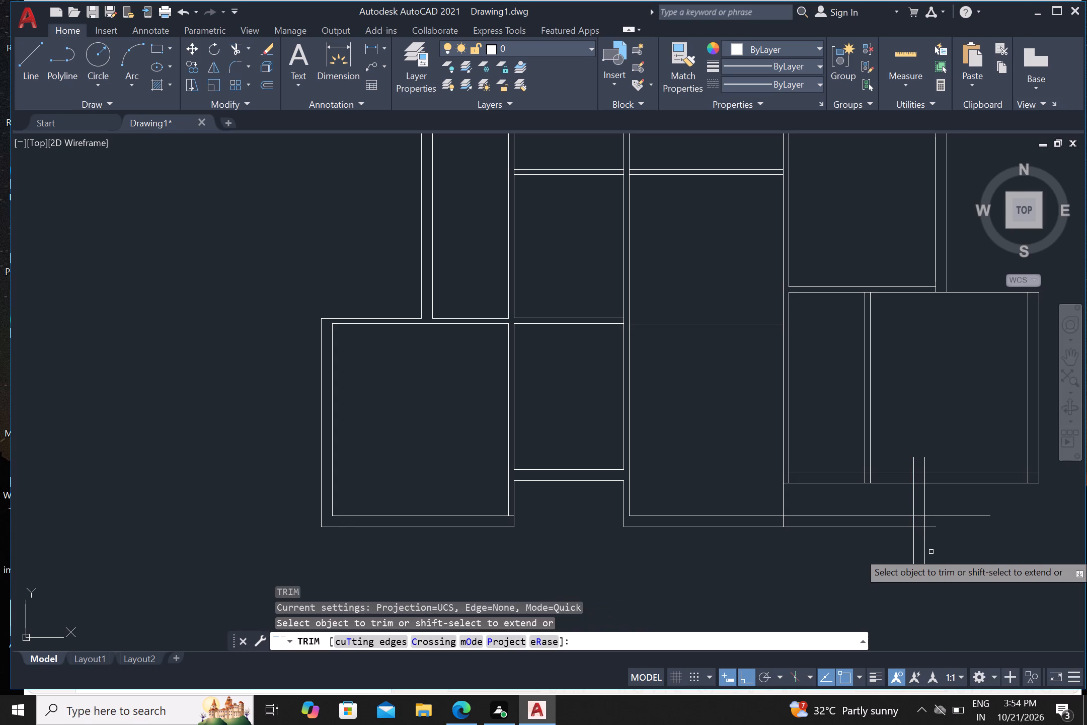
left_click(933, 532)
left_click(933, 513)
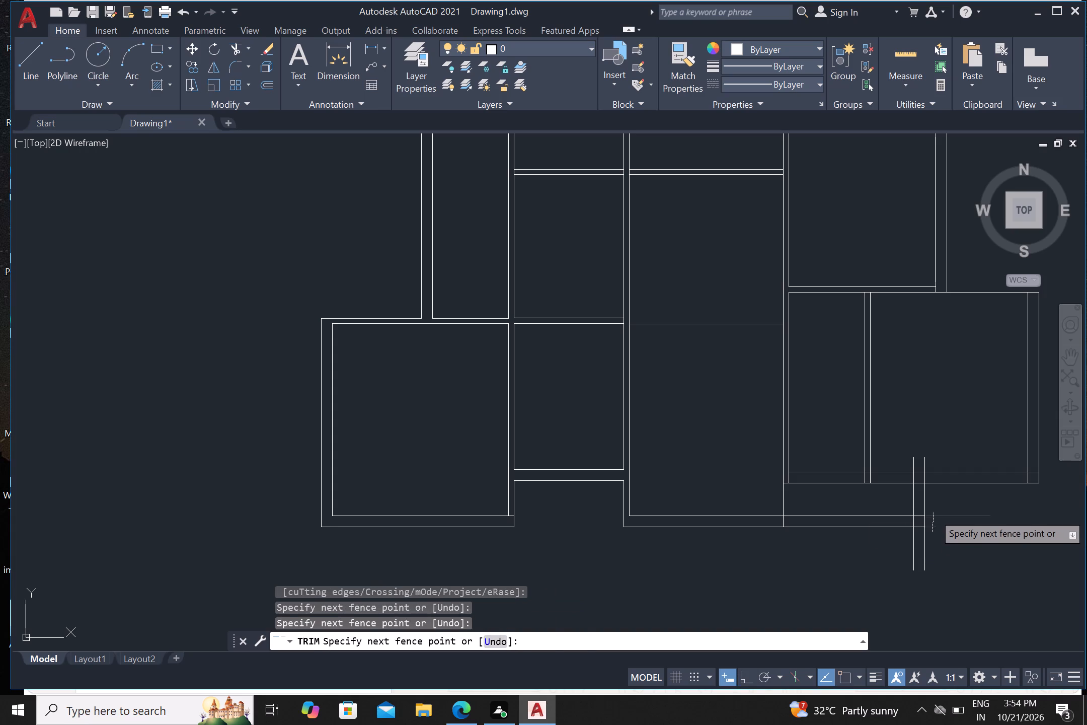
left_click(929, 549)
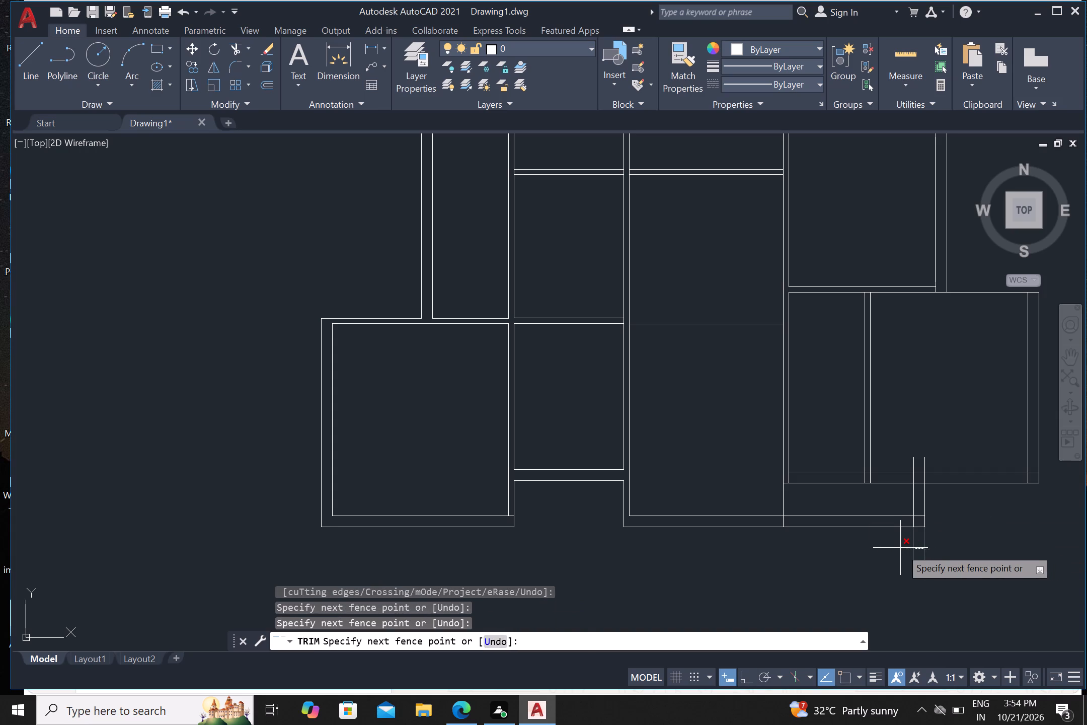
left_click(899, 548)
left_click(930, 462)
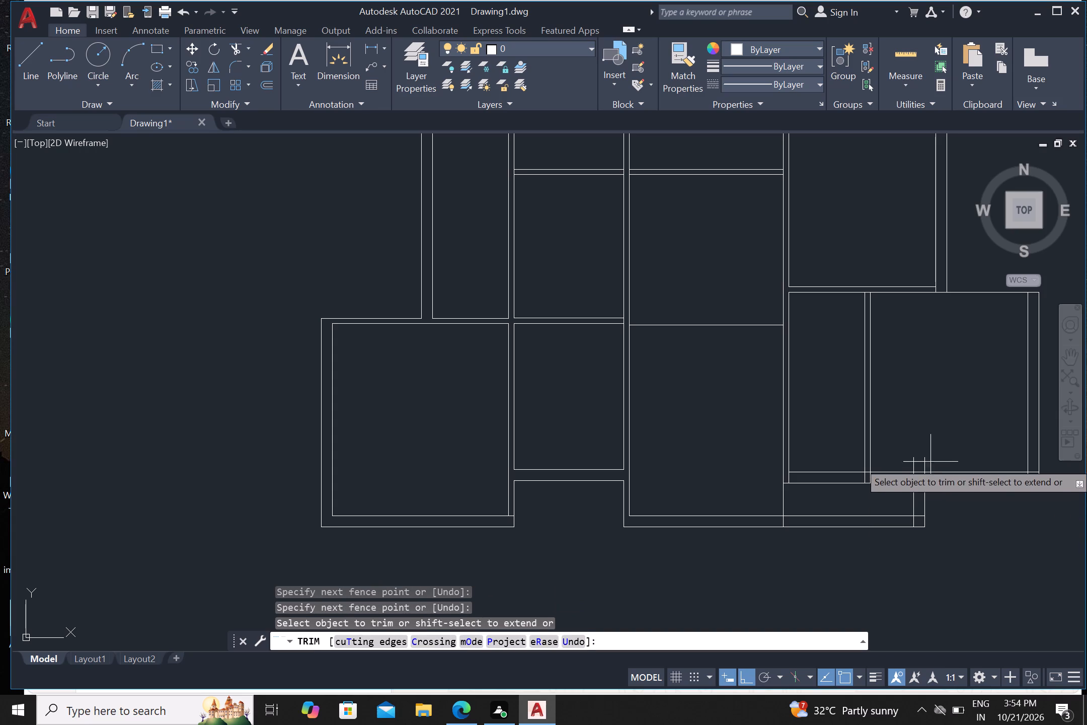
left_click(907, 466)
Trim the crossing line pieces at both ends of the new vertical wall, opening its top junction and cleaning its bottom corner.
scroll(921, 479, "up", 2)
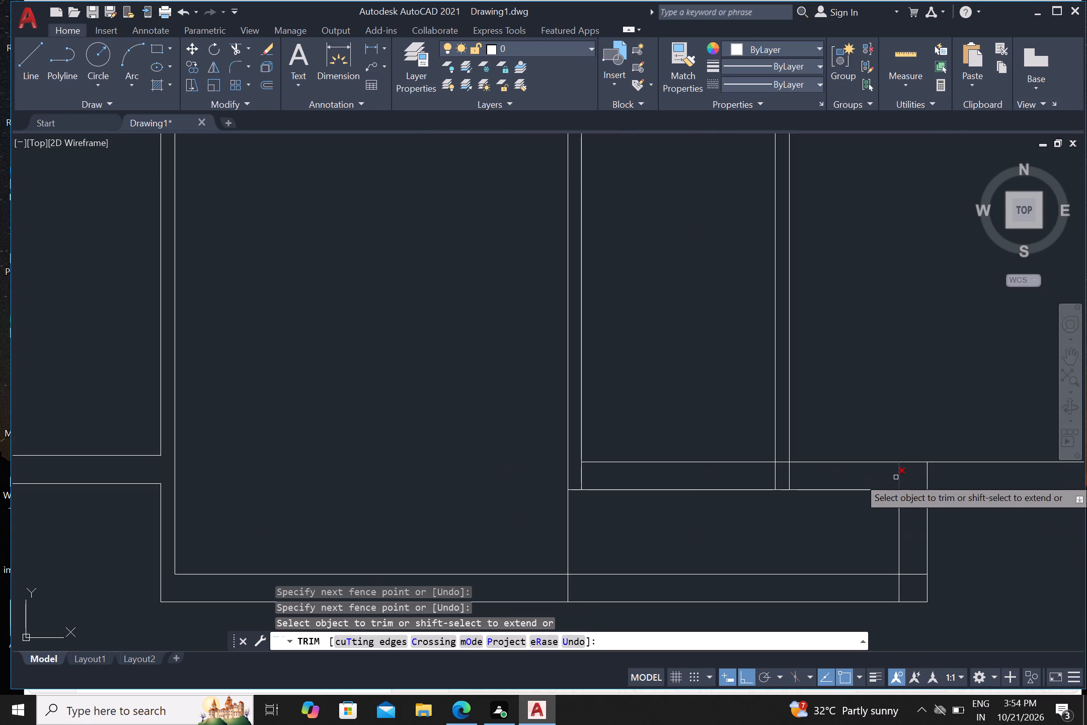
left_click(873, 480)
left_click(938, 476)
left_click(914, 476)
left_click(912, 507)
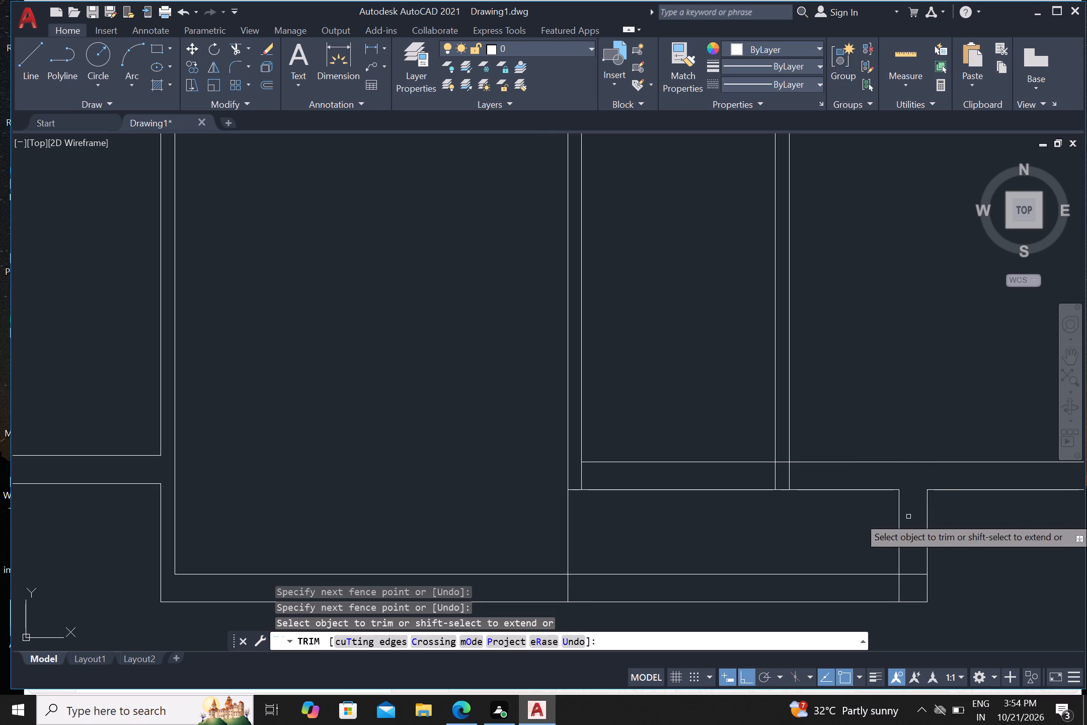
left_click(909, 563)
left_click(910, 585)
left_click(907, 580)
left_click(892, 587)
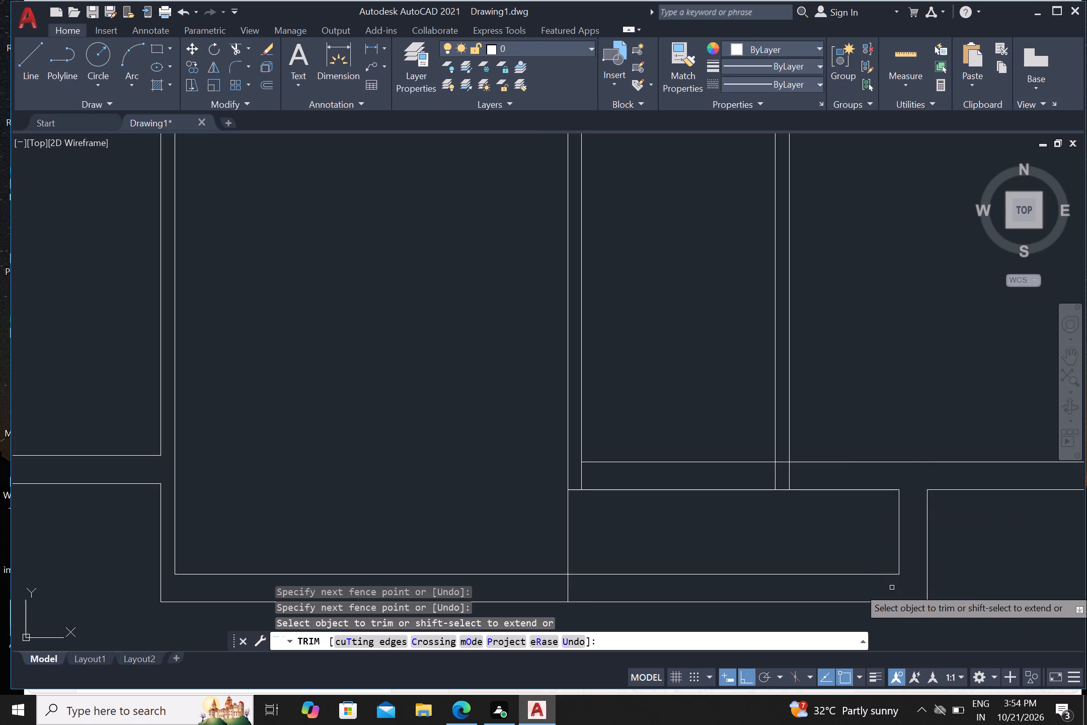
Trim the central room's right vertical line where it crosses between the two bottom wall lines.
scroll(889, 583, "down", 3)
scroll(823, 589, "up", 3)
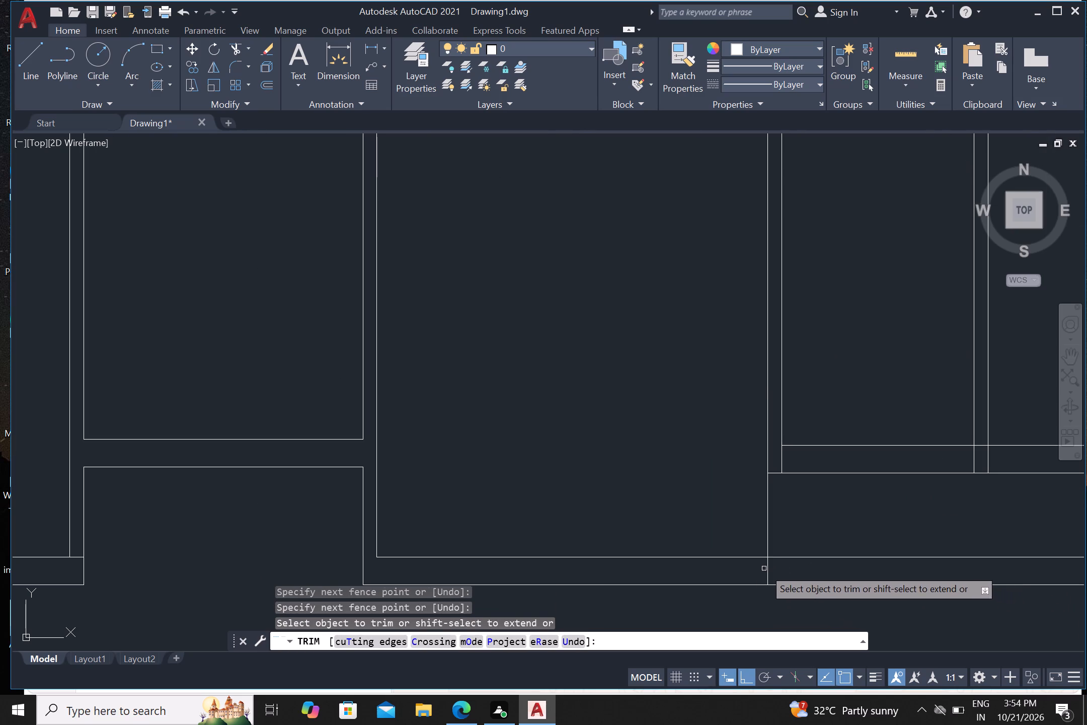
left_click(764, 568)
left_click(774, 572)
scroll(780, 570, "down", 2)
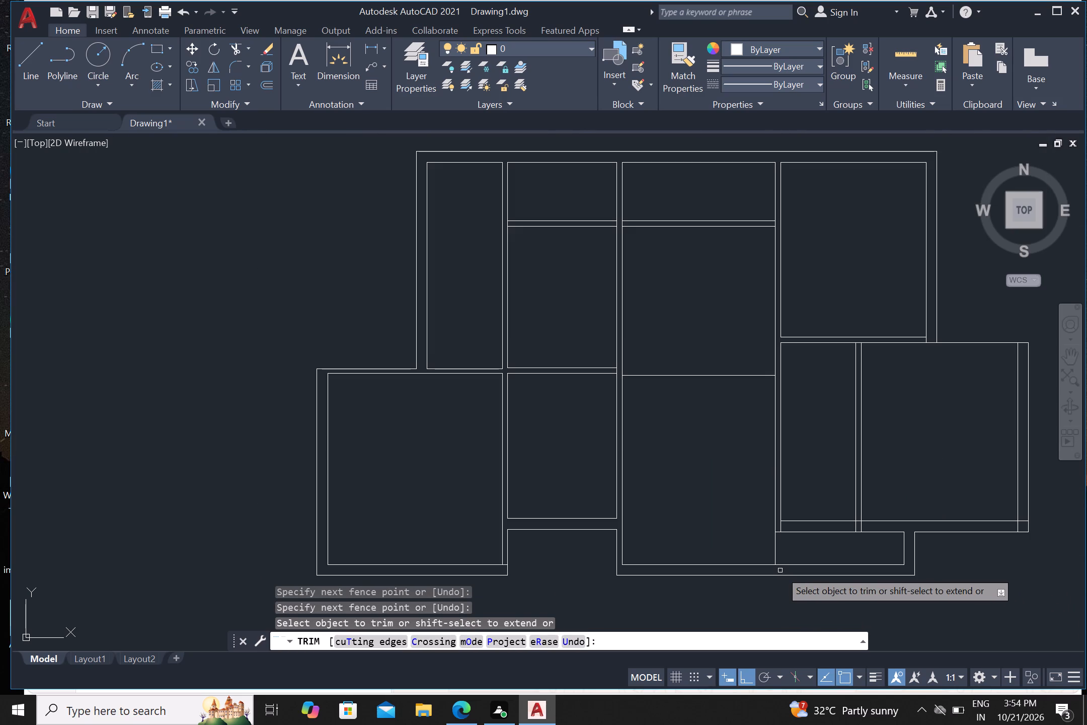
Draw a vertical line from the lower end of the central room's right wall's outer line down past the bottom wall.
scroll(793, 521, "up", 1)
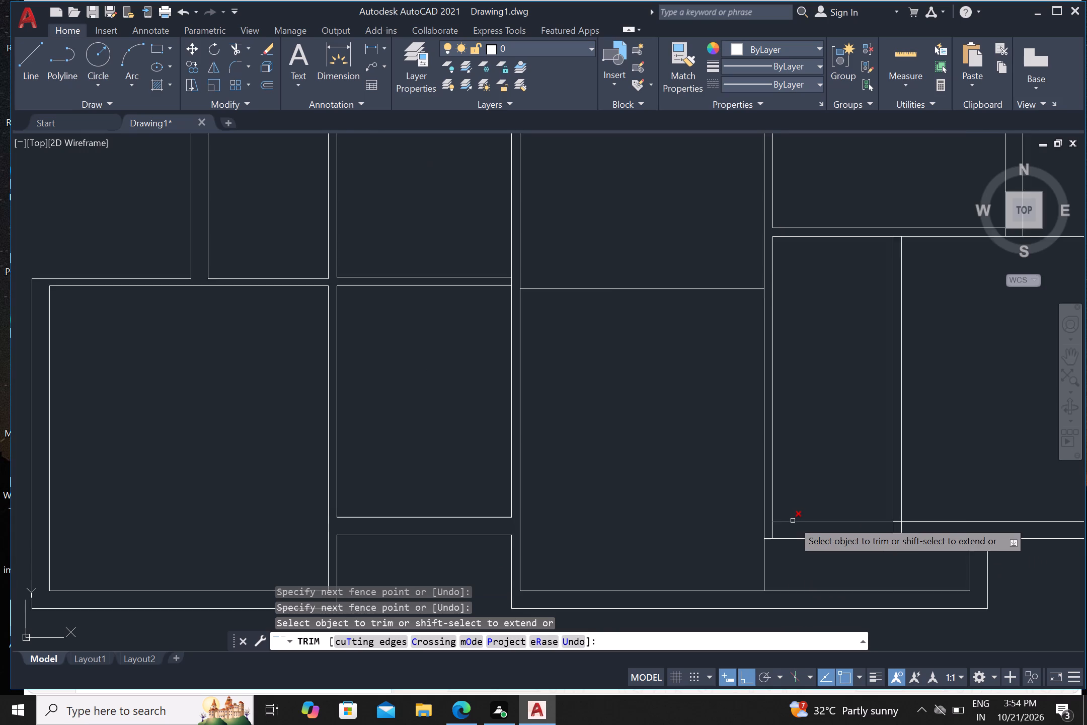
scroll(793, 521, "up", 1)
scroll(778, 527, "down", 1)
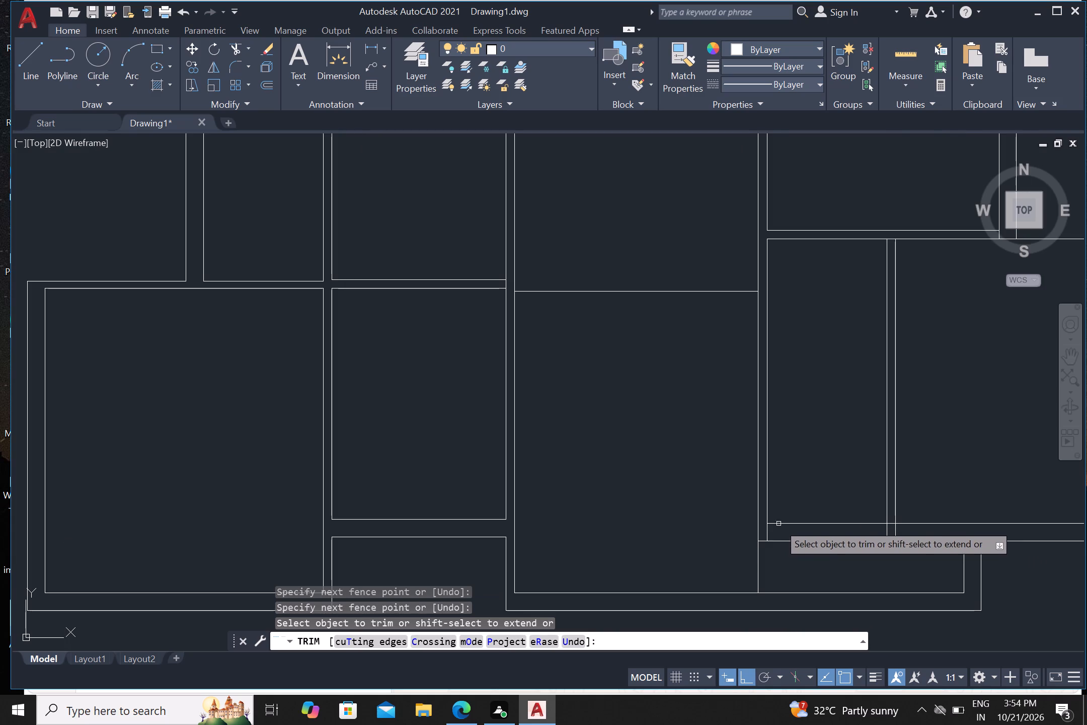
middle_click_drag(778, 561, 778, 495)
key("Escape")
key("l")
key("Return")
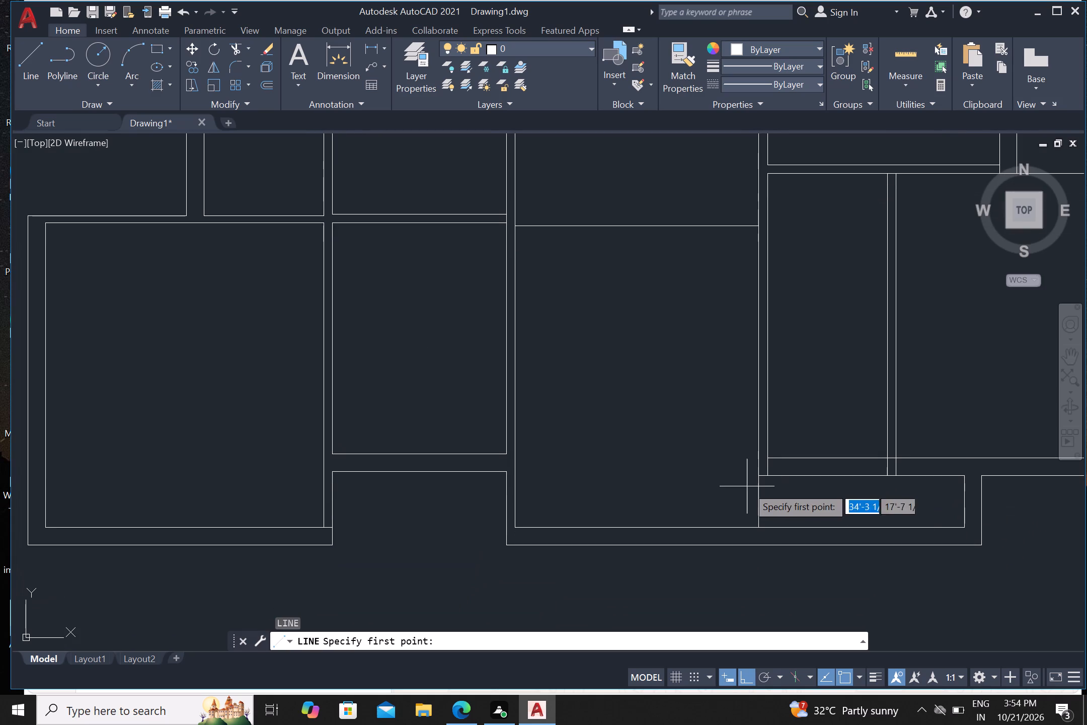
left_click(766, 476)
left_click_drag(783, 605, 783, 599)
key("Return")
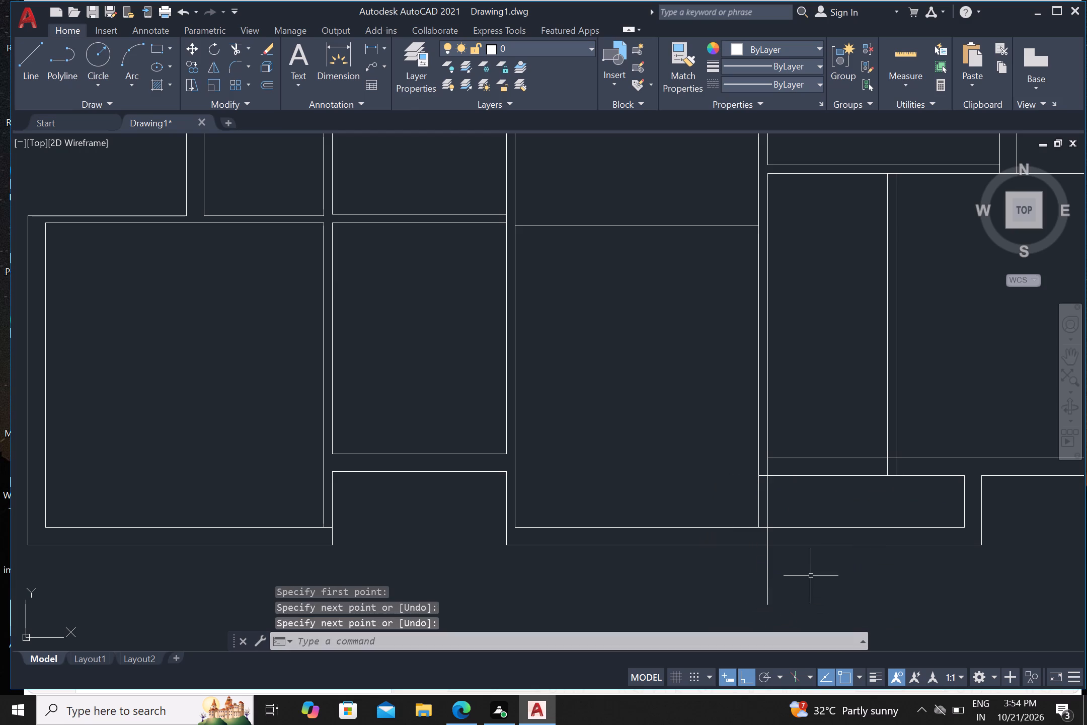
Trim the new vertical line's overhang below the bottom wall and its piece between the two bottom wall lines.
type("tr")
key("Return")
left_click_drag(777, 578, 772, 578)
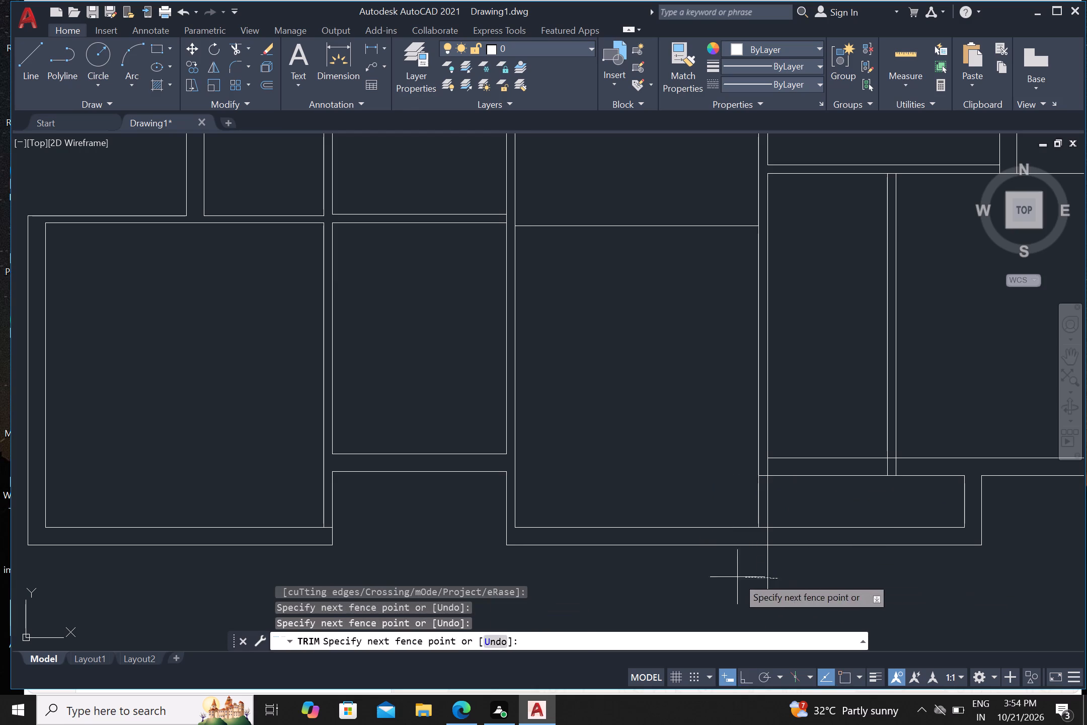
left_click_drag(737, 577, 743, 579)
left_click(768, 535)
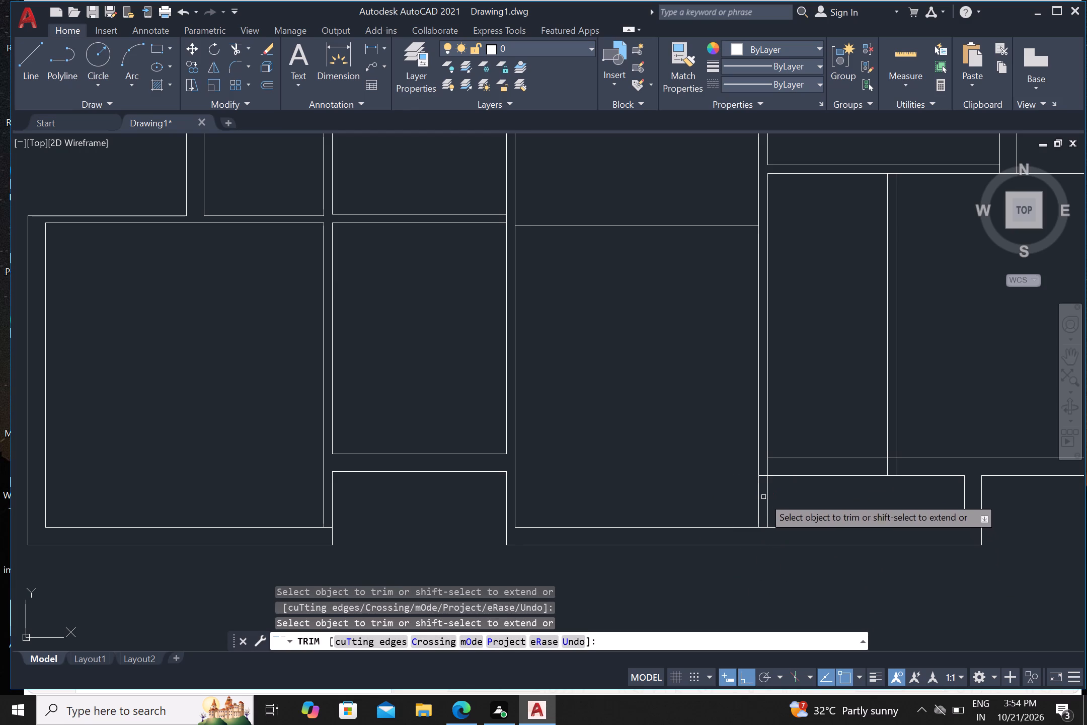
Trim the crossing pieces where the central room's right wall meets the horizontal wall above the small lower-right room, opening the junction.
scroll(764, 486, "up", 3)
left_click(757, 464)
double_click(763, 429)
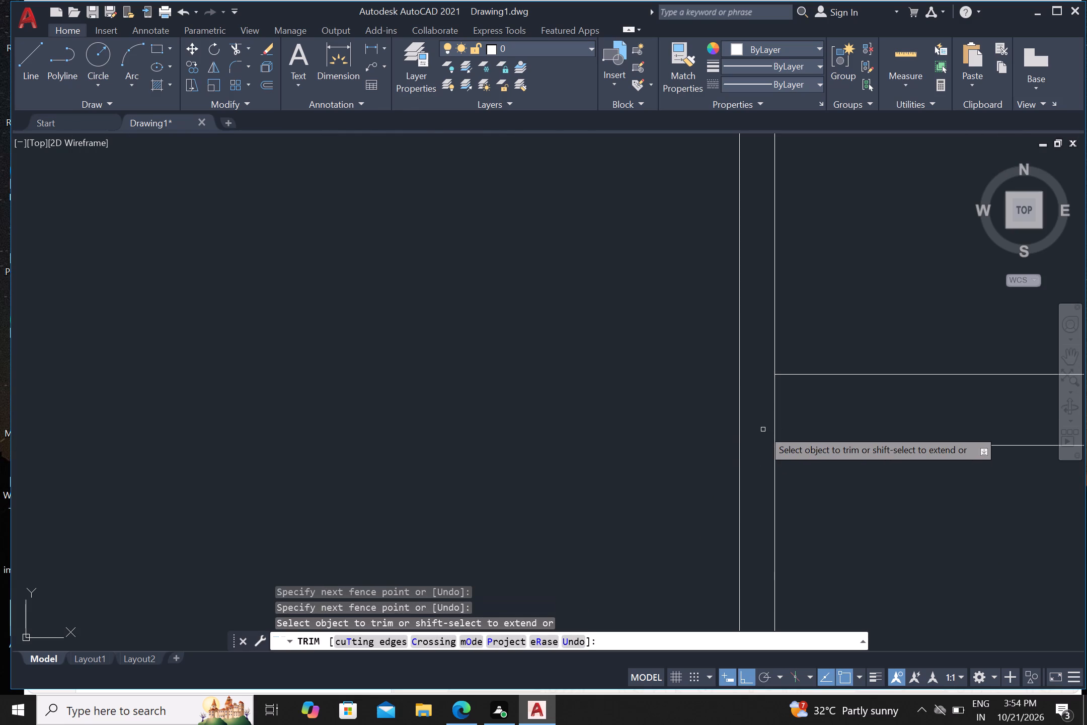
left_click(790, 428)
left_click(752, 434)
scroll(765, 432, "down", 3)
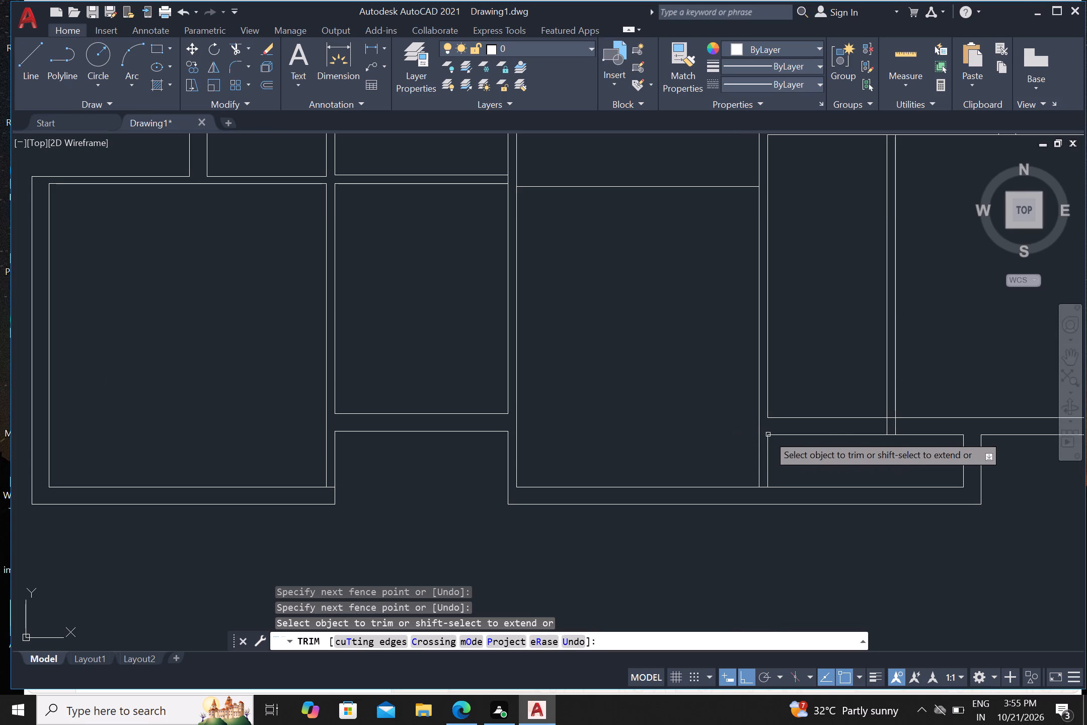
Trim the vertical partition pair between the horizontal wall lines above the small lower-right room, and open the partition's bottom junction.
scroll(880, 432, "down", 1)
scroll(883, 432, "up", 1)
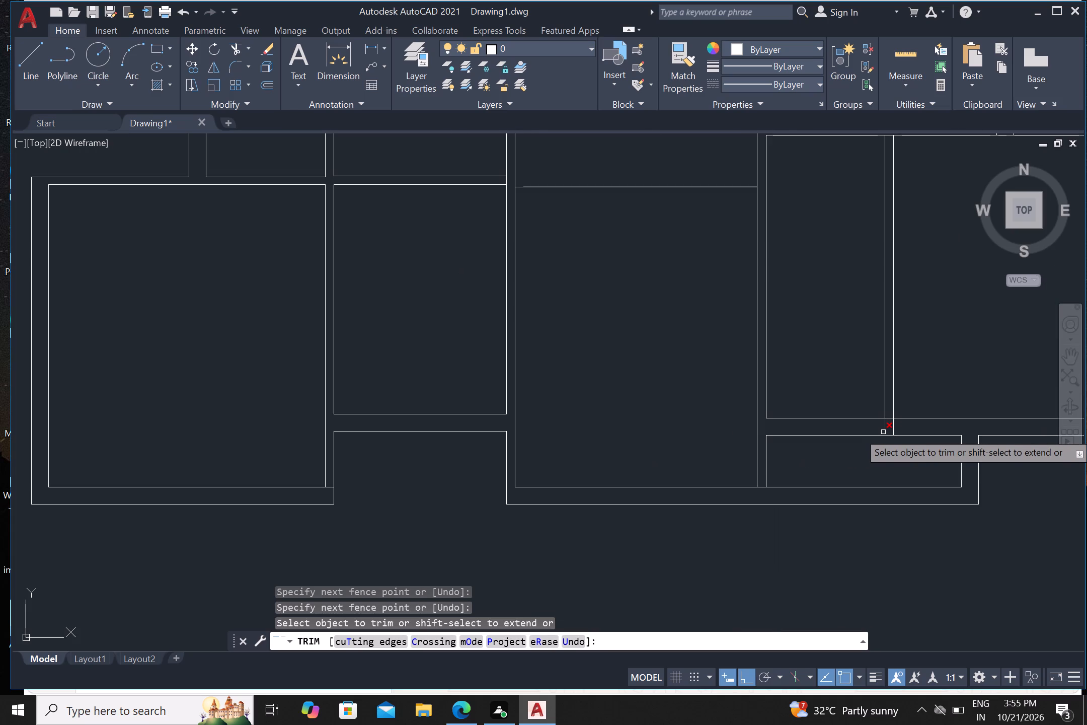
scroll(885, 428, "up", 2)
left_click(868, 427)
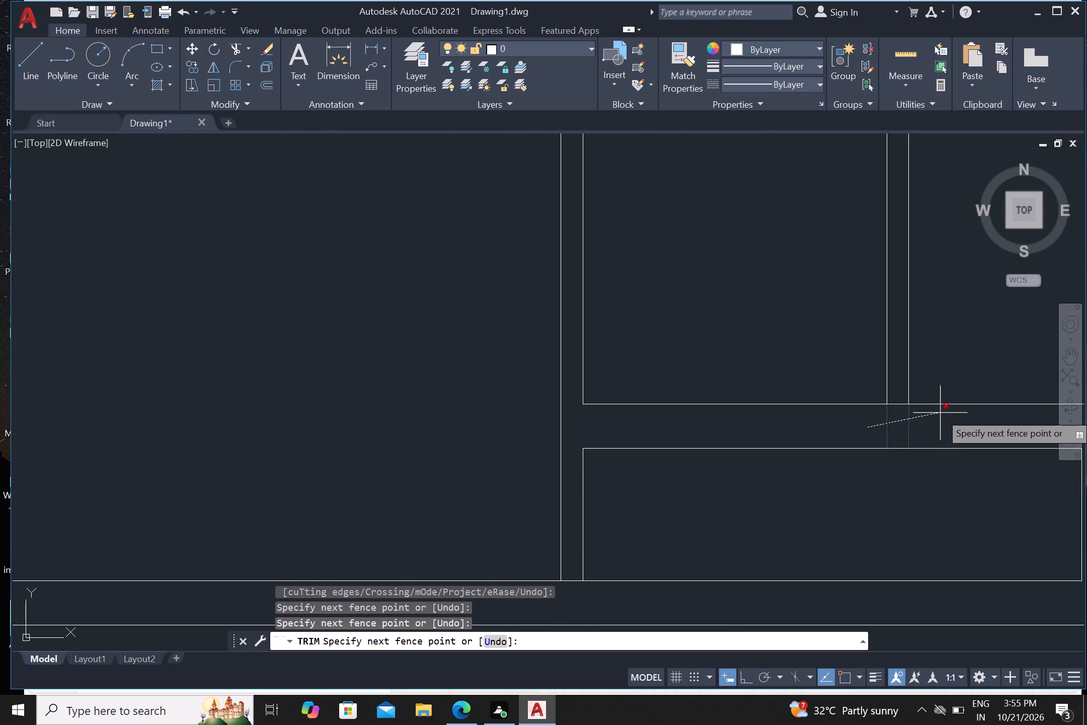
left_click_drag(942, 412, 937, 412)
left_click(905, 410)
left_click(897, 401)
scroll(895, 403, "down", 3)
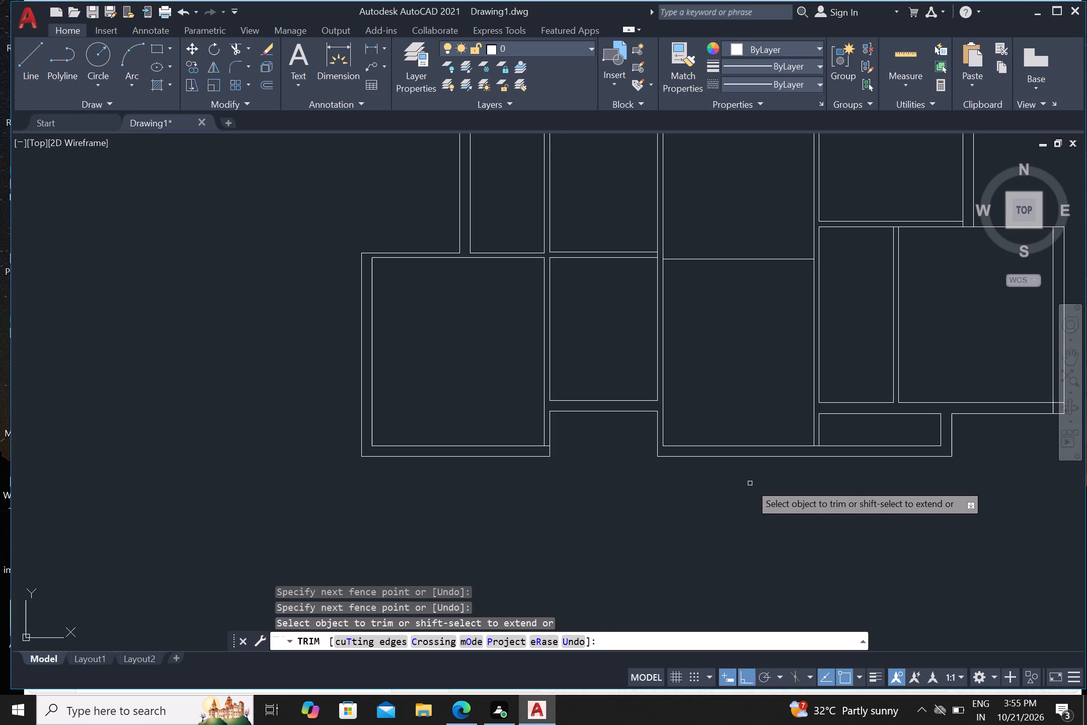
Offset both segments of the central room's right wall inner line 5' to the left.
key("Escape")
key("o")
key("Return")
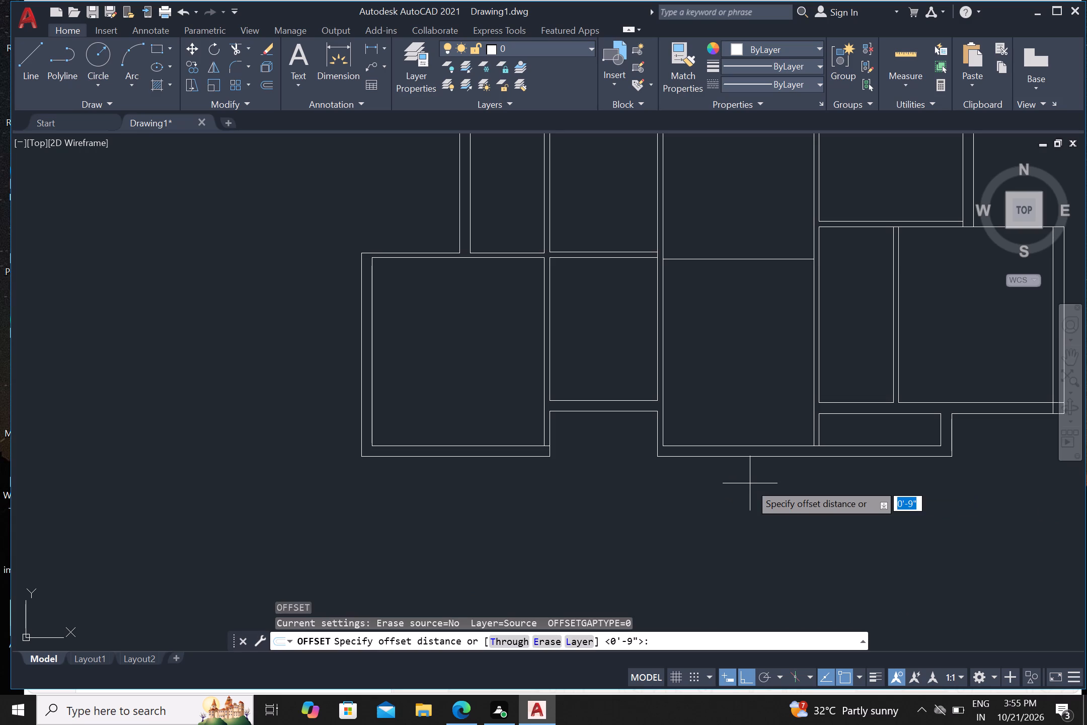
type("5'")
key("Return")
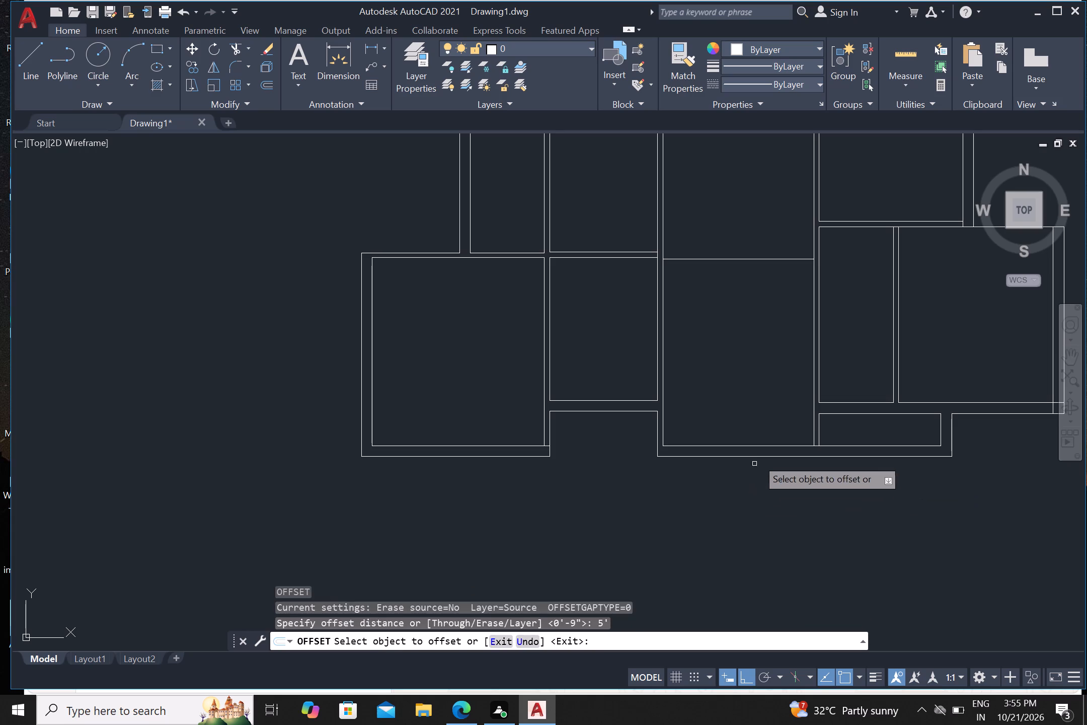
left_click_drag(812, 409, 805, 411)
left_click(771, 420)
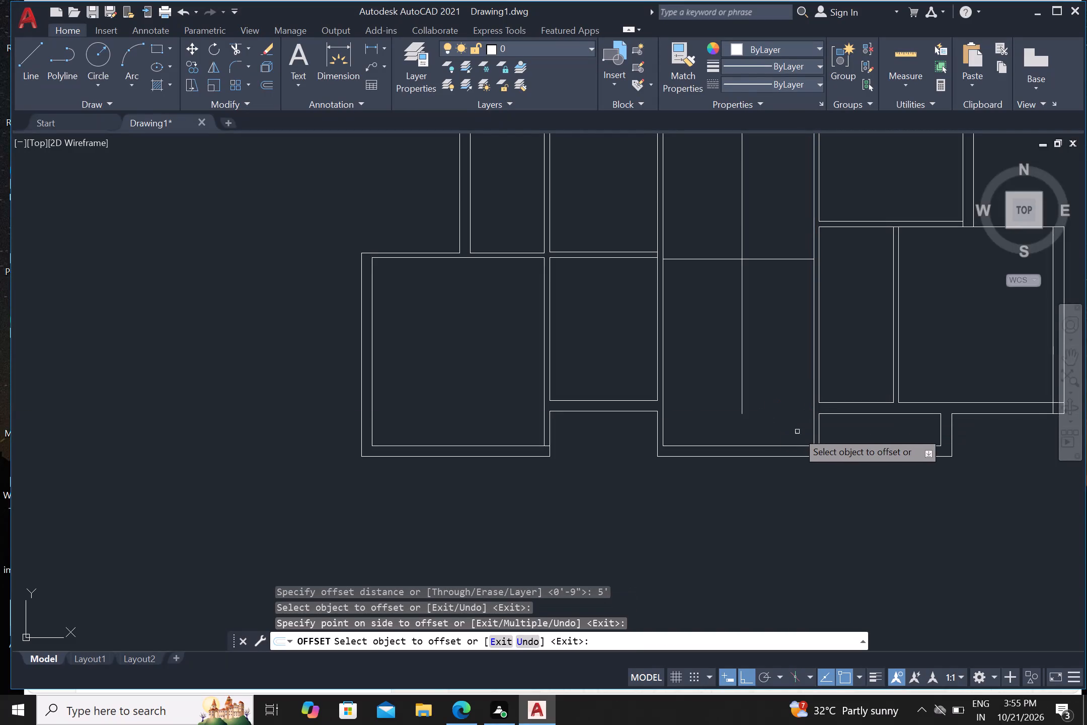
left_click_drag(812, 431, 802, 431)
left_click(748, 447)
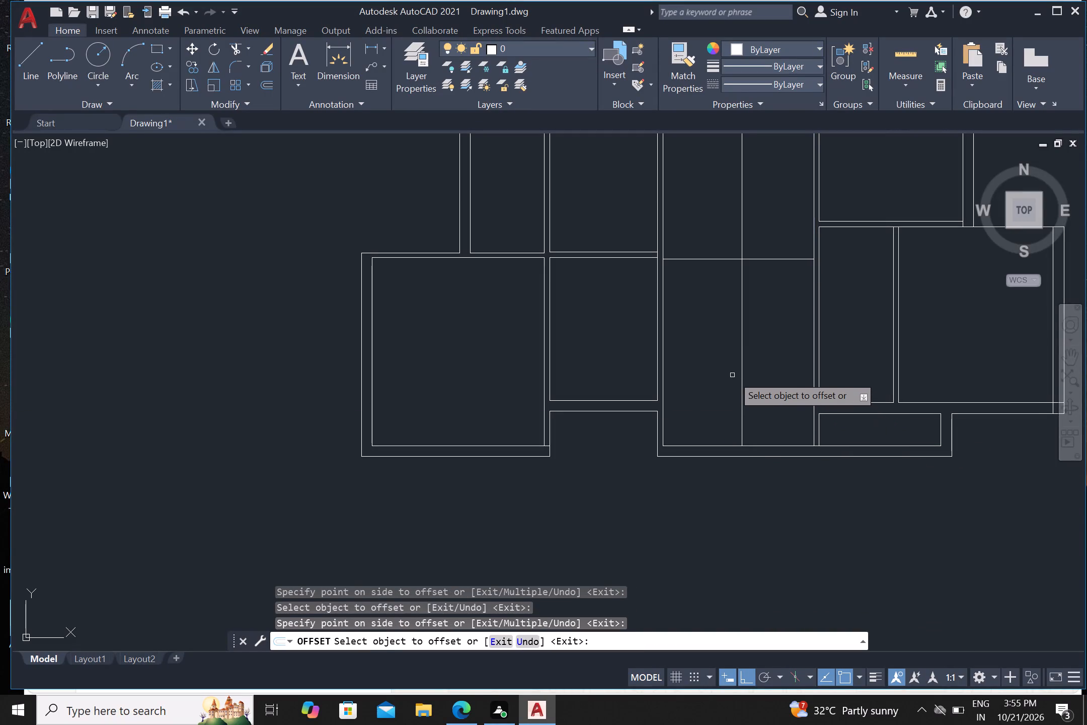
Offset both segments of the new vertical line inside the central room 4.5" to the right.
left_click(743, 355)
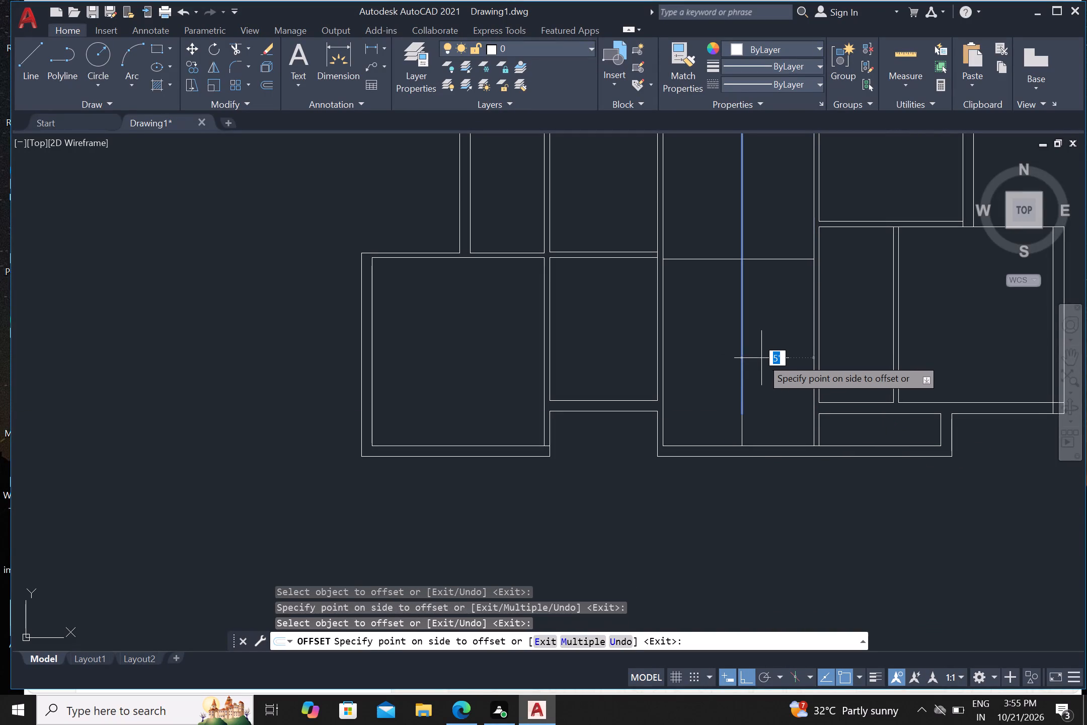
type("4.5")
key("shift+quotedbl")
key("Return")
left_click_drag(744, 425, 746, 427)
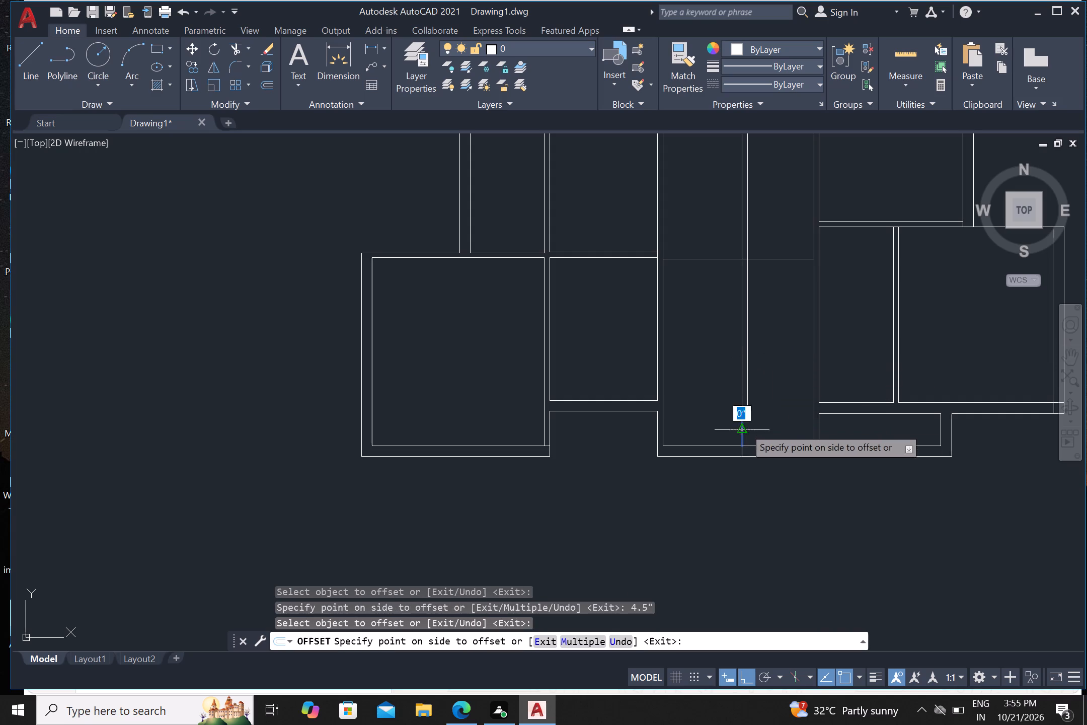
left_click_drag(746, 427, 757, 425)
type("4.")
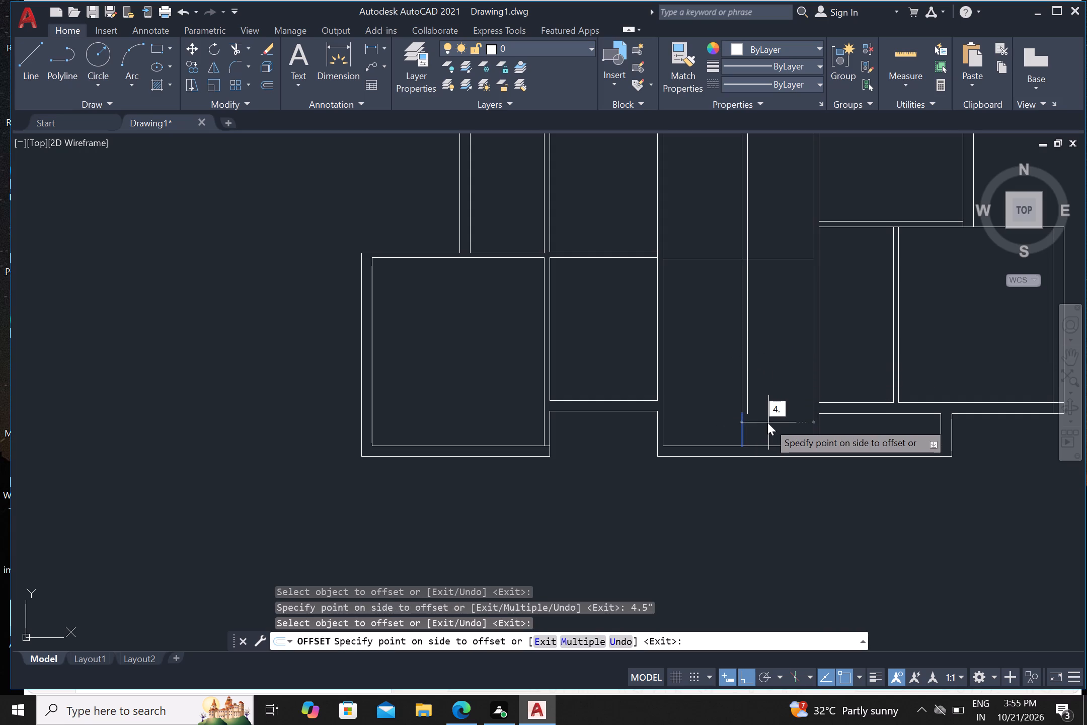
key("5")
key("shift+quotedbl")
key("Return")
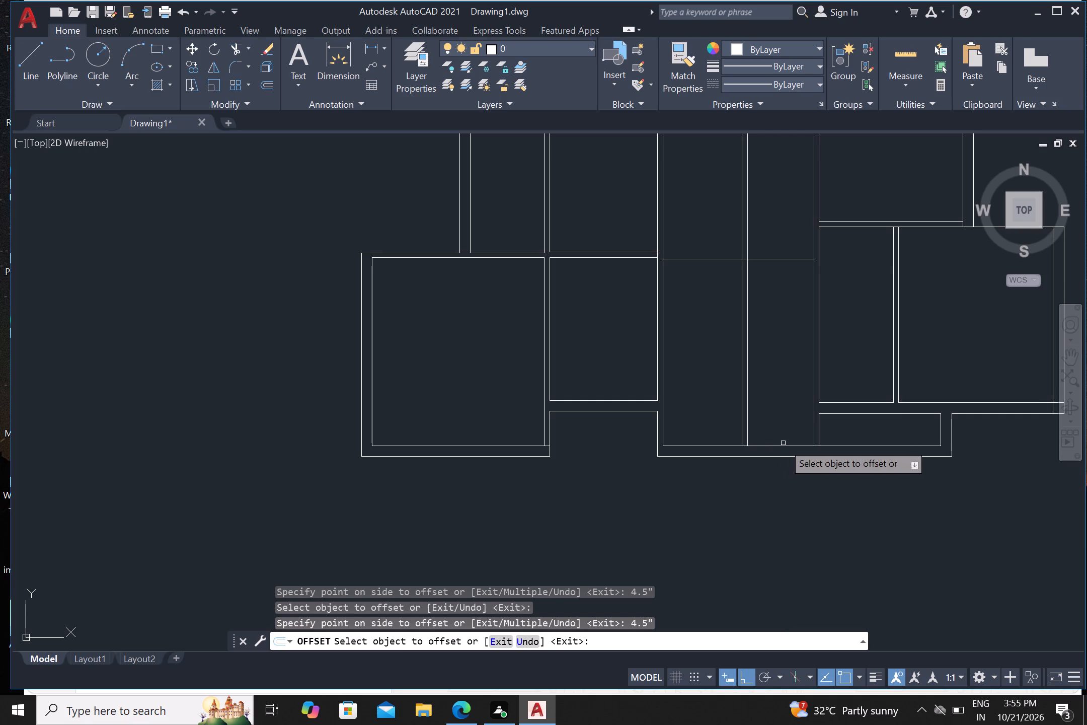
Offset the left segment of the bottom wall's inner line in the central room 4'6" upward.
left_click(765, 445)
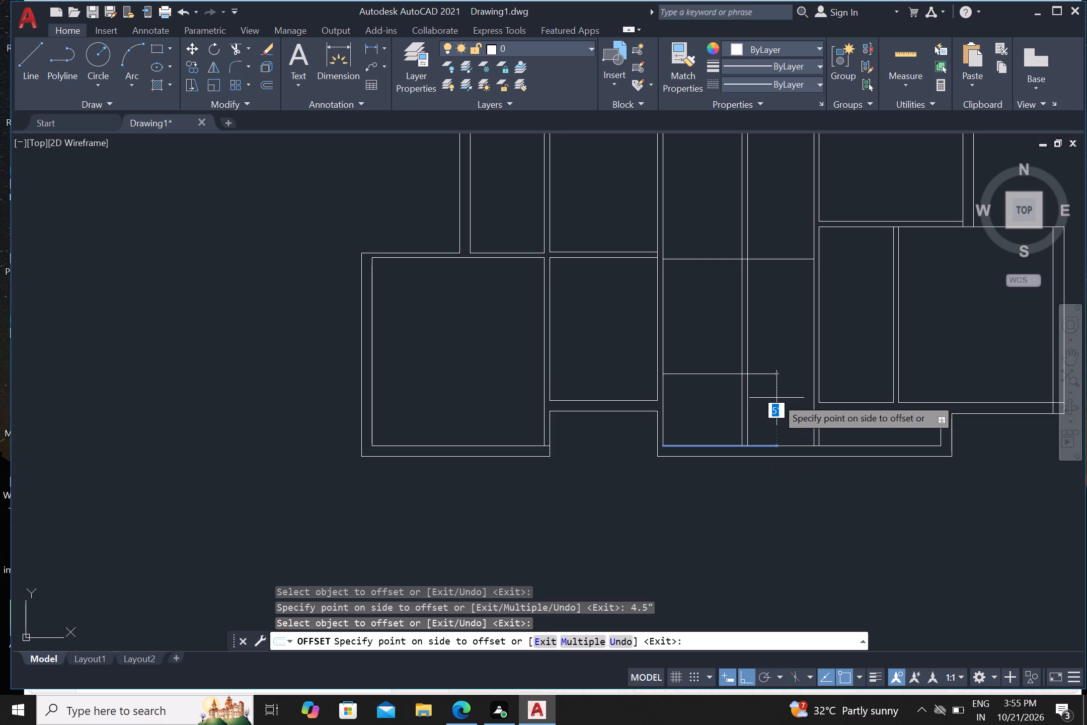
key("4")
key("apostrophe")
key("6")
key("apostrophe")
key("Return")
key("BackSpace")
type("4'")
key("6")
key("shift+quotedbl")
key("Return")
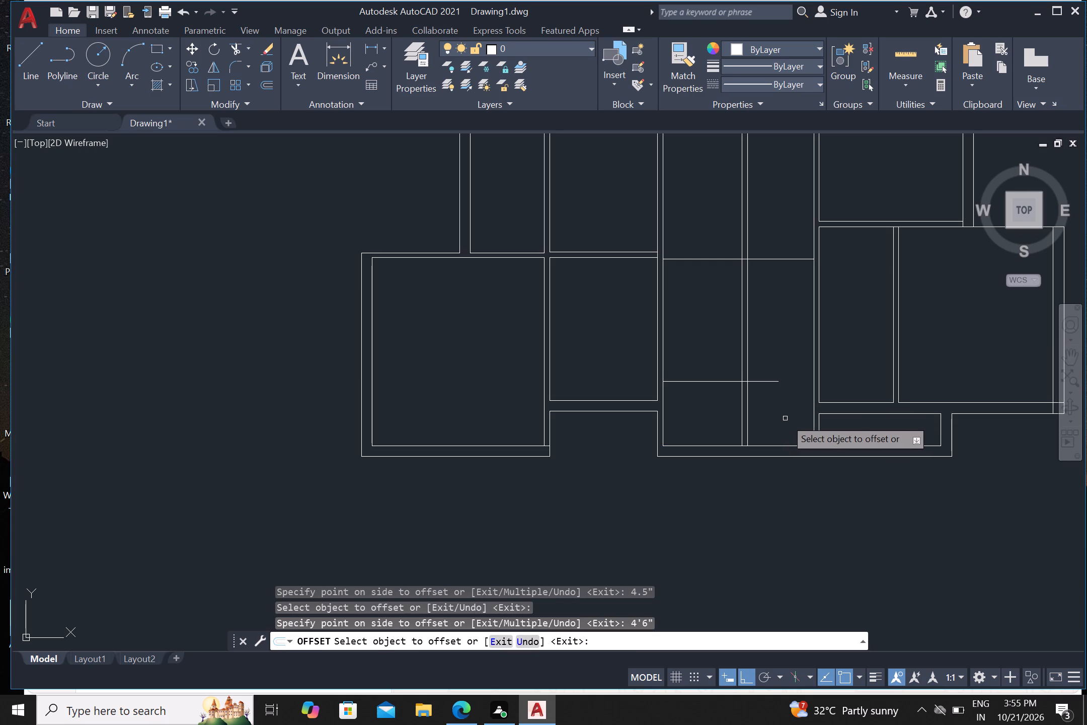
Offset the right segment of the bottom wall's inner line, reaching into the small lower-right room, 4'6" upward.
left_click_drag(797, 445, 798, 434)
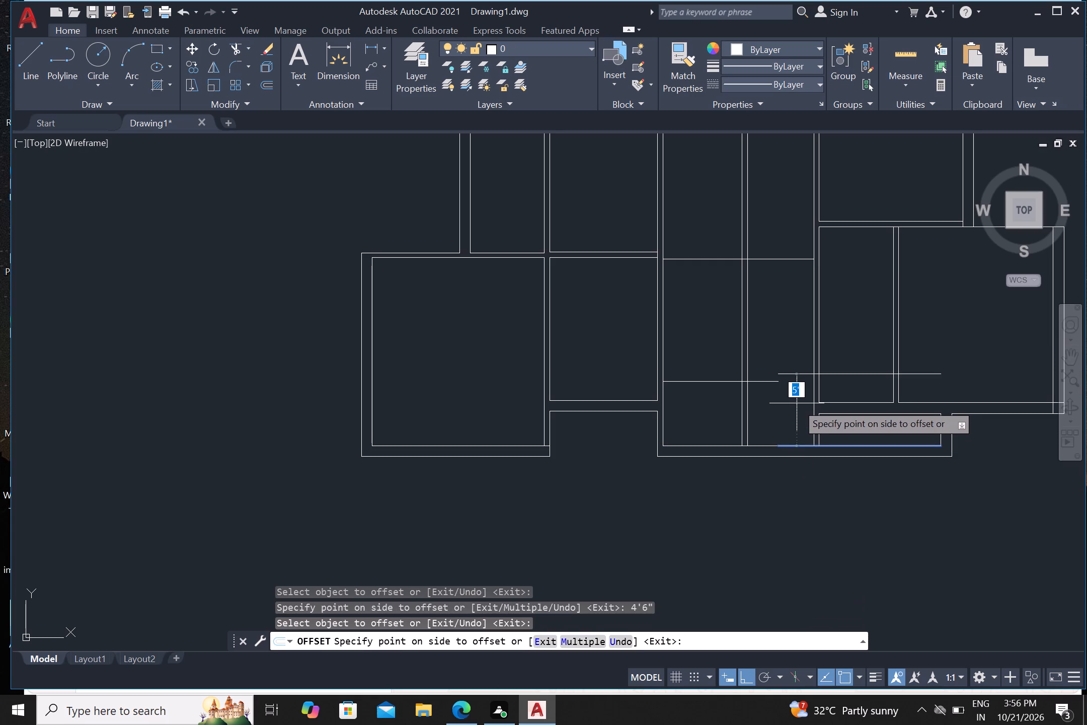
key("4")
key("apostrophe")
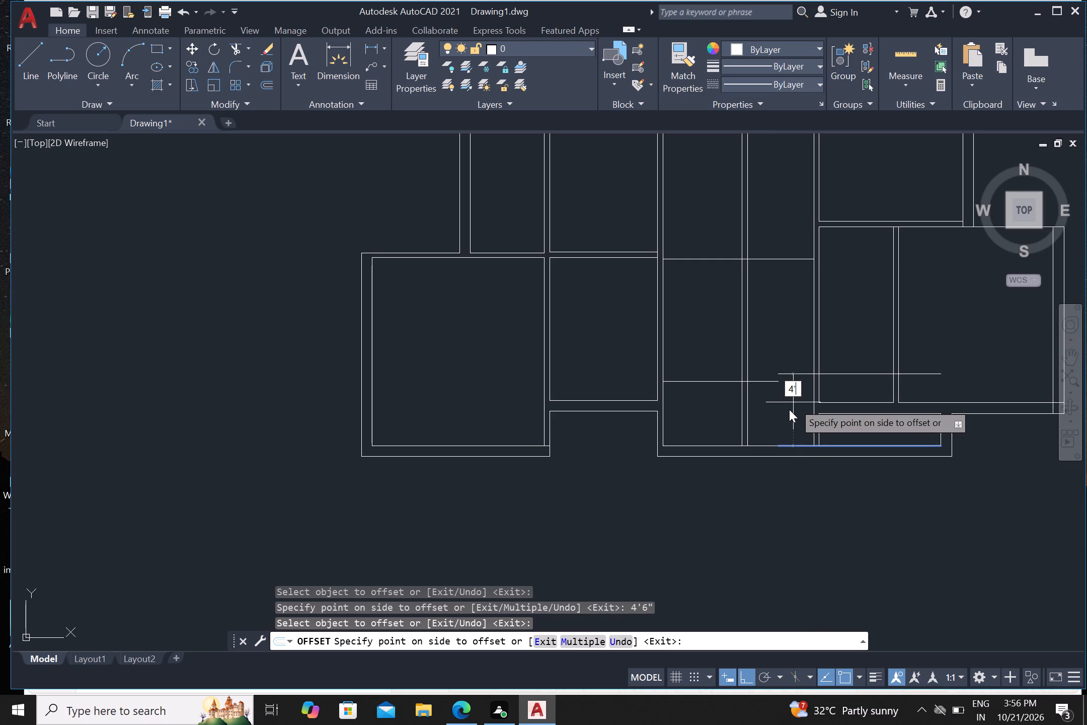
type("6\"")
key("Return")
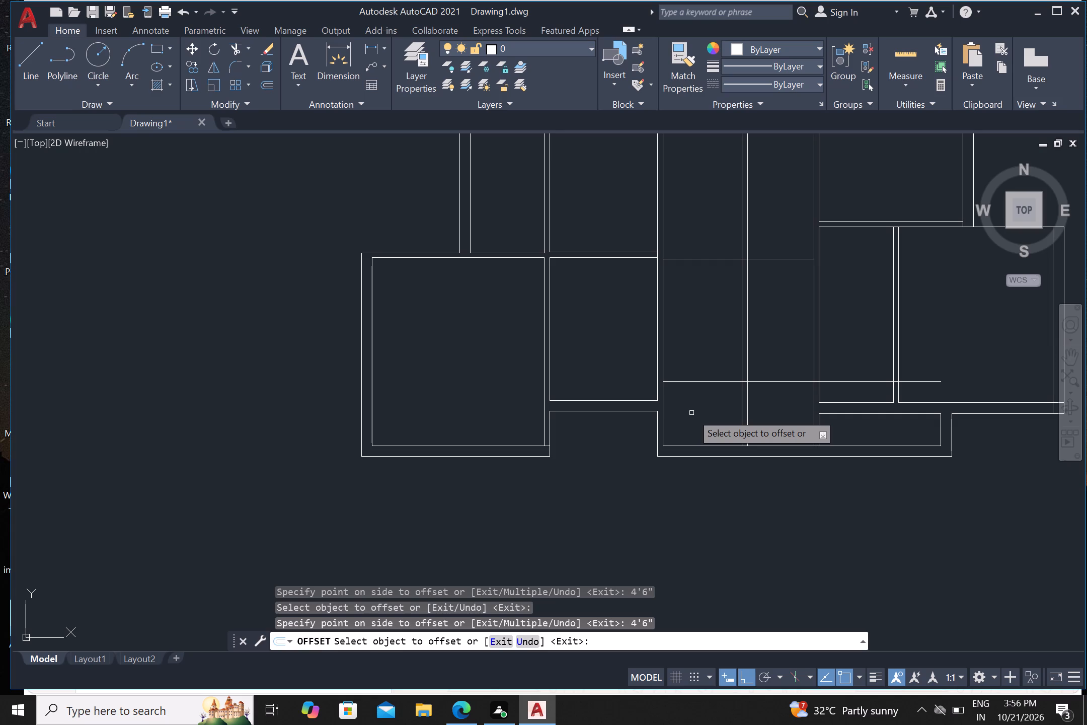
key("Return")
key("l")
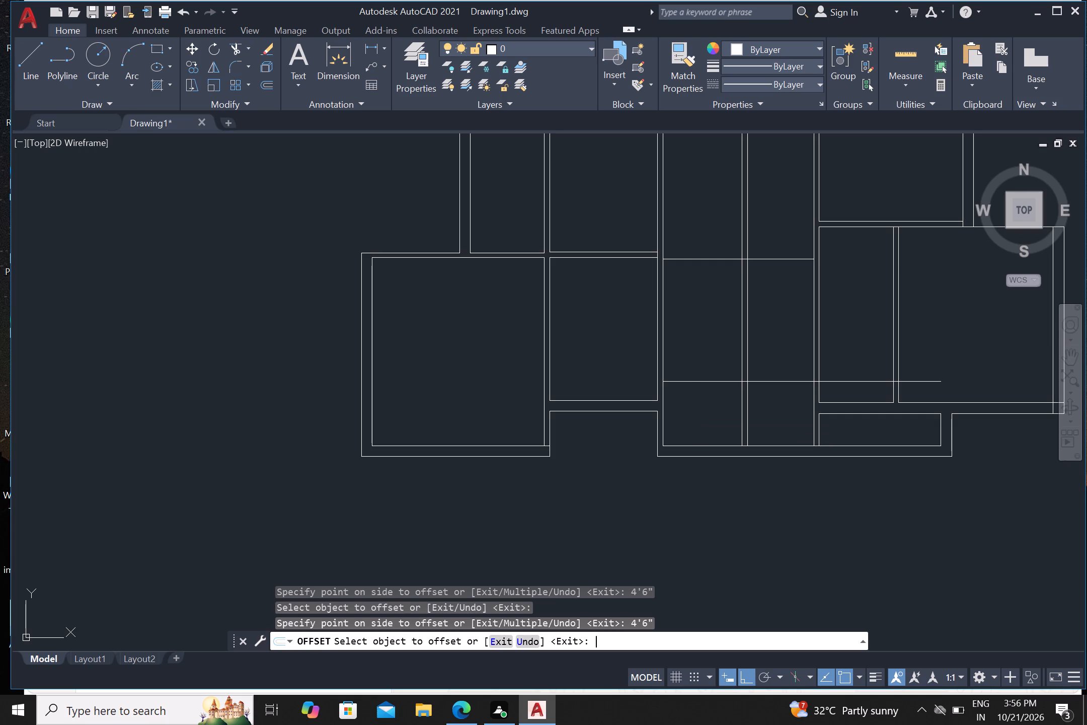
key("Escape")
Draw a short horizontal line from the left end of the new 4'6" offset line leftward across the central room's left wall.
key("l")
key("Return")
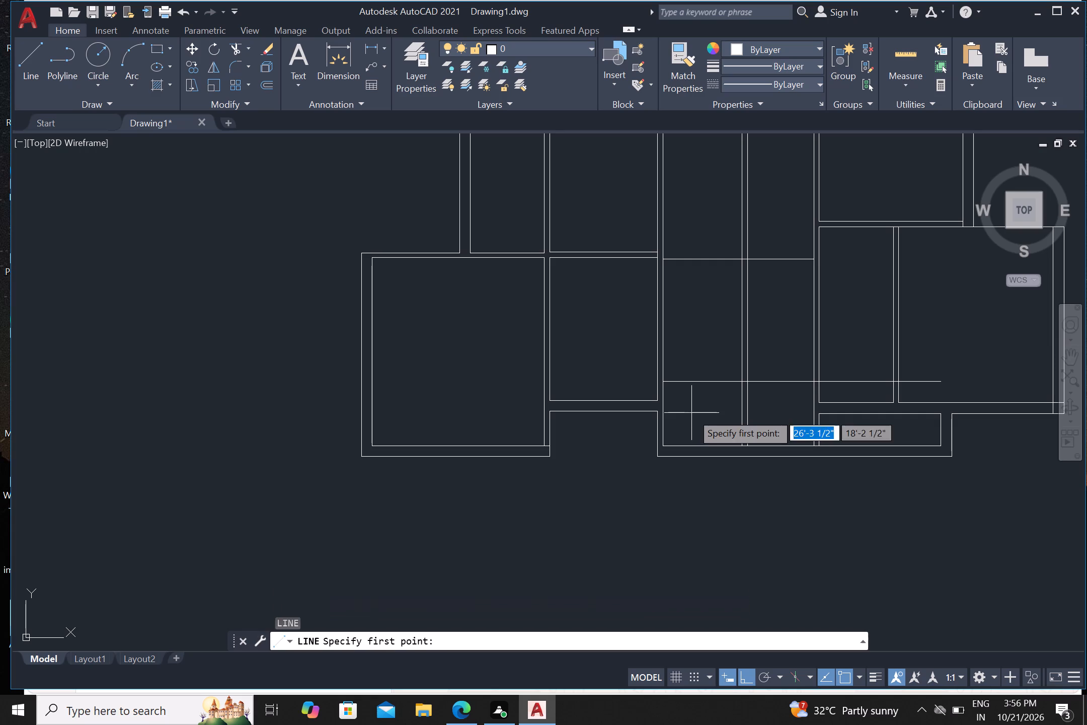
scroll(671, 391, "up", 2)
left_click(654, 369)
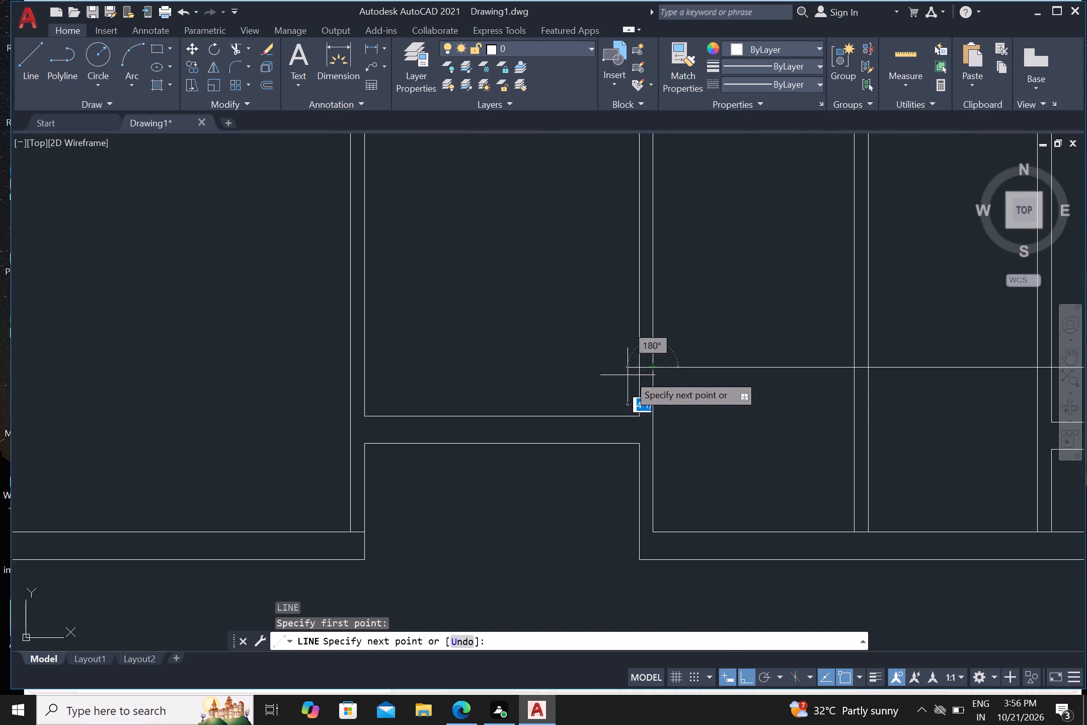
left_click(616, 378)
key("Return")
key("Escape")
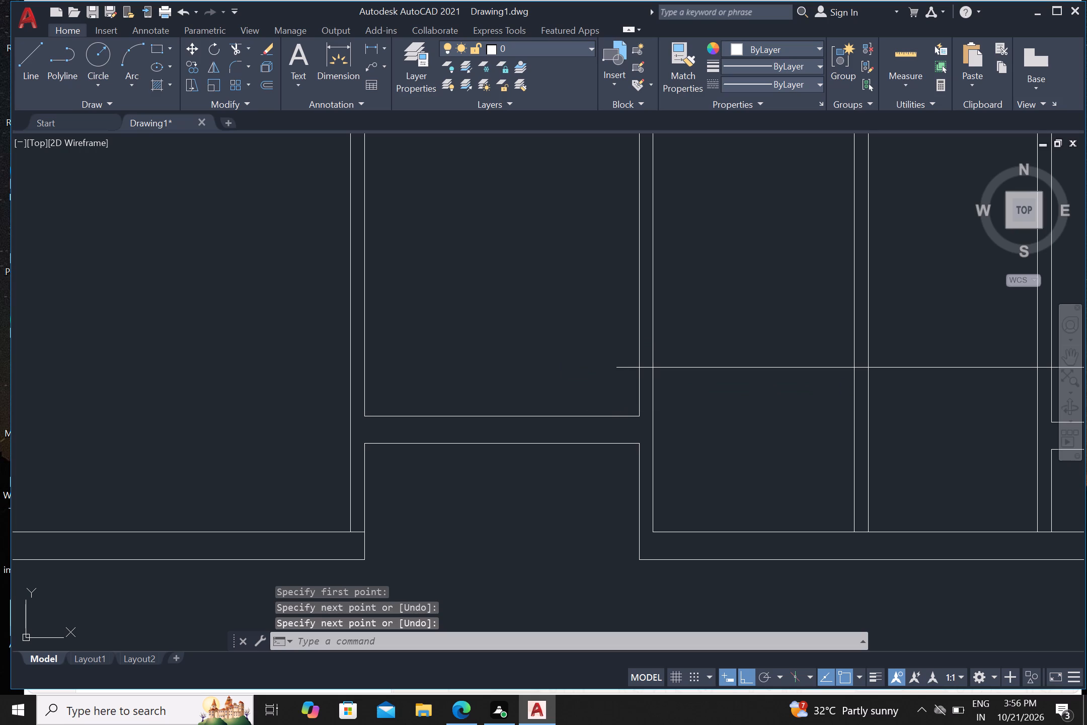
Trim the end of the lower horizontal line that sticks out past the central room's left wall.
key("t")
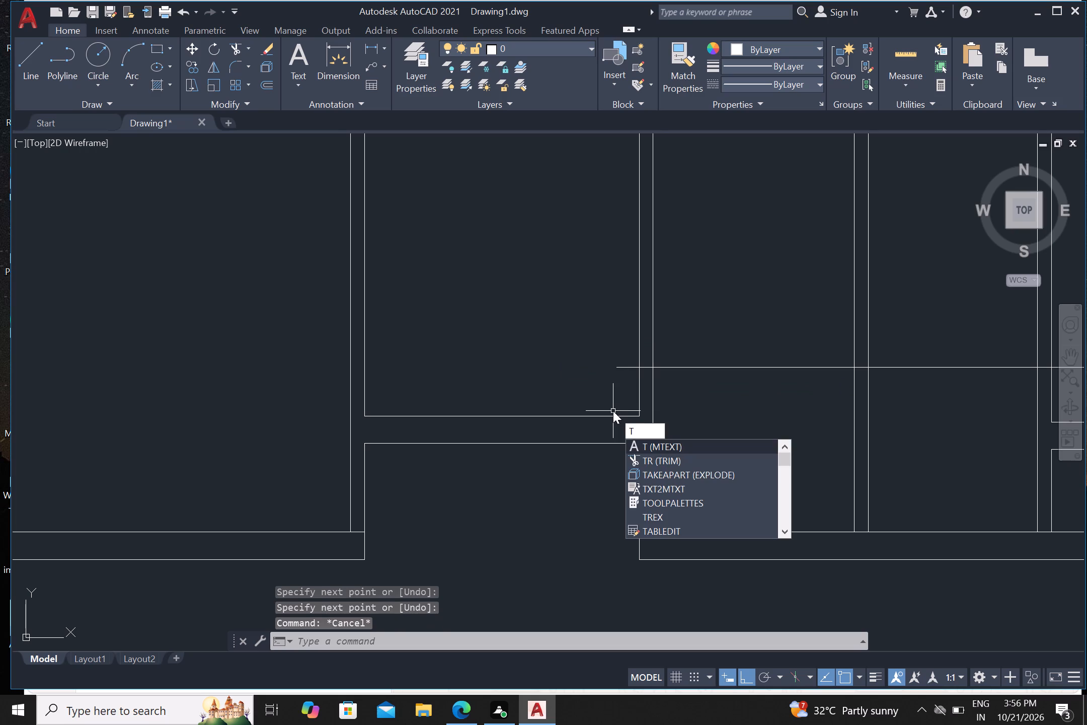
key("r")
key("Return")
left_click(618, 371)
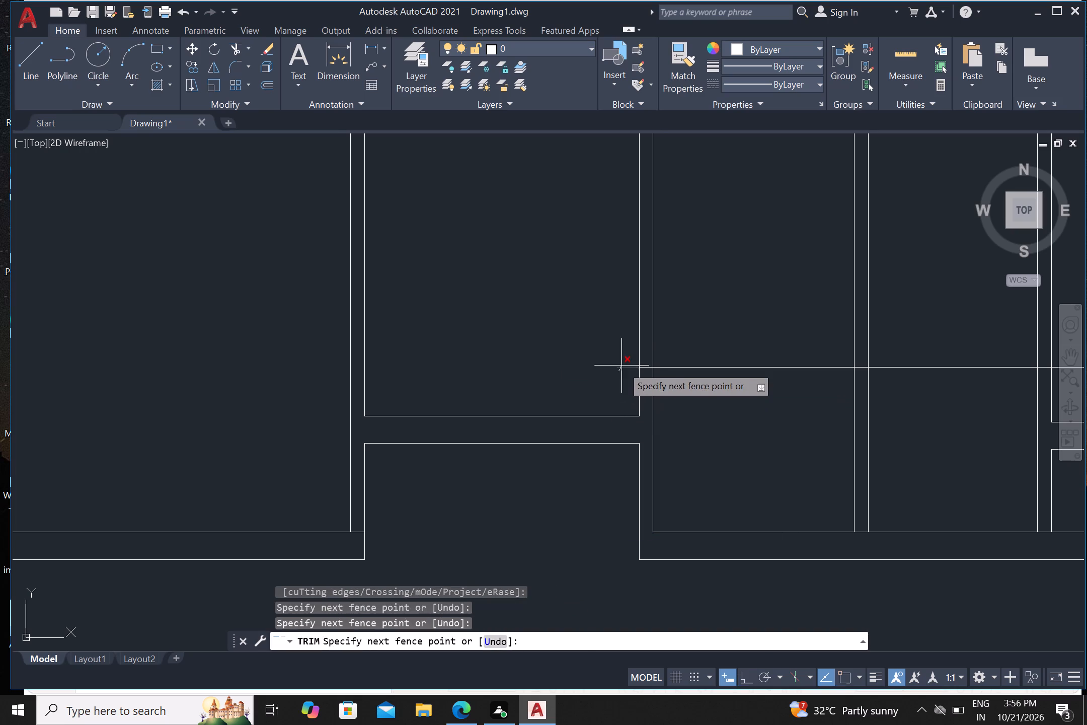
left_click(625, 359)
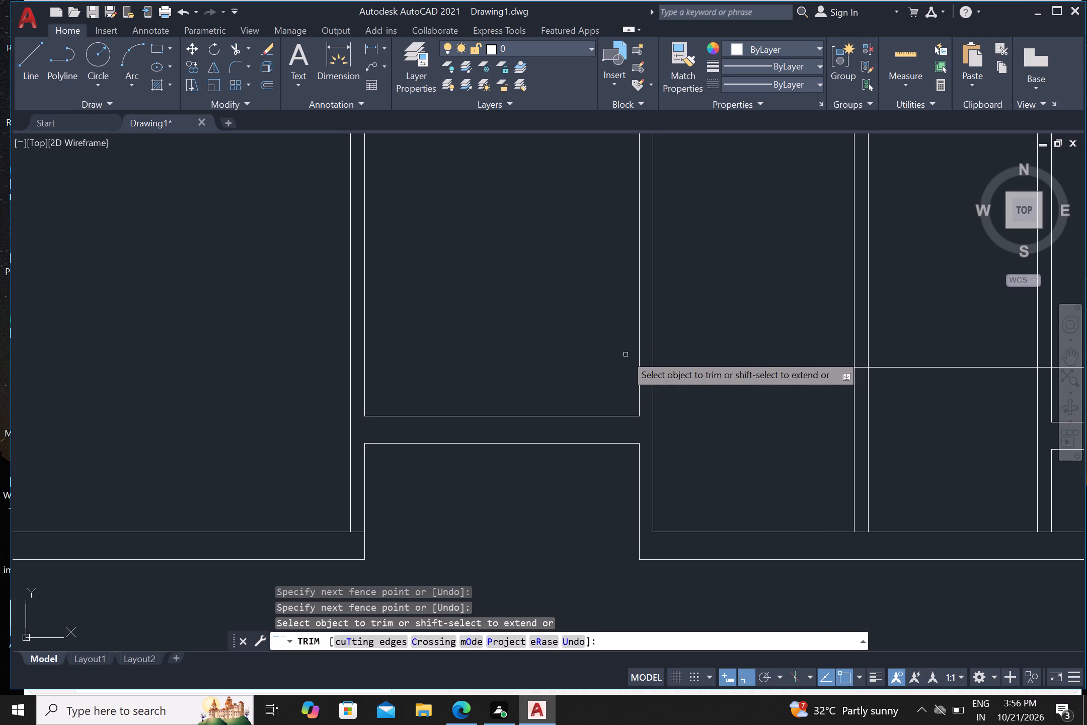
scroll(626, 355, "down", 2)
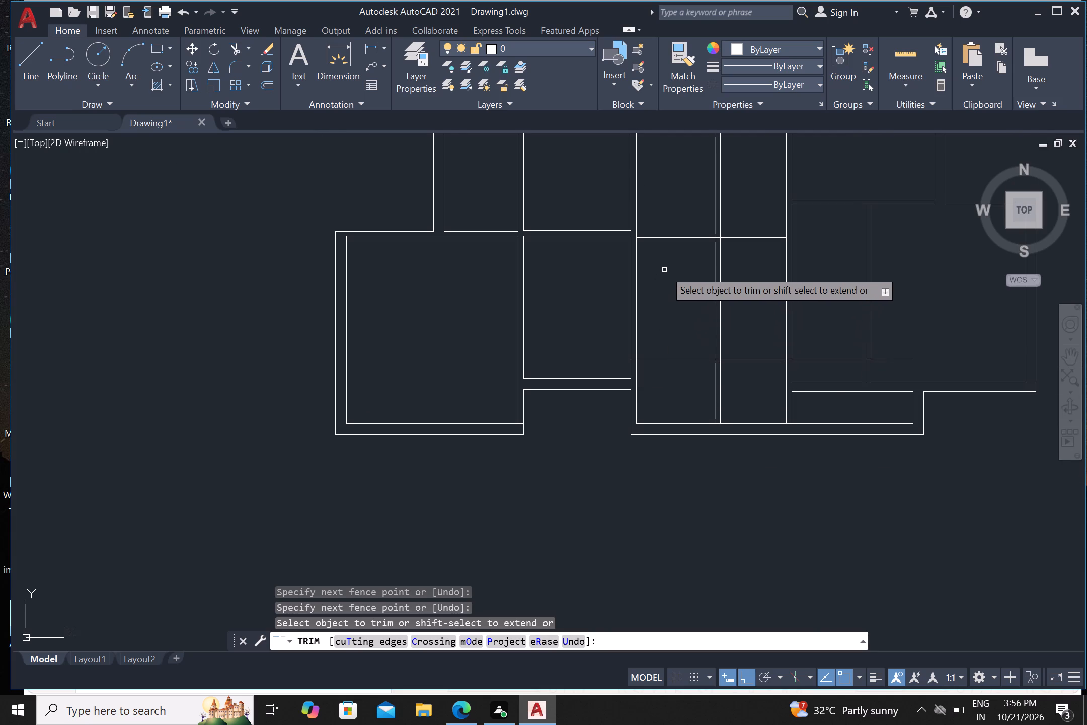
scroll(664, 270, "up", 1)
key("l")
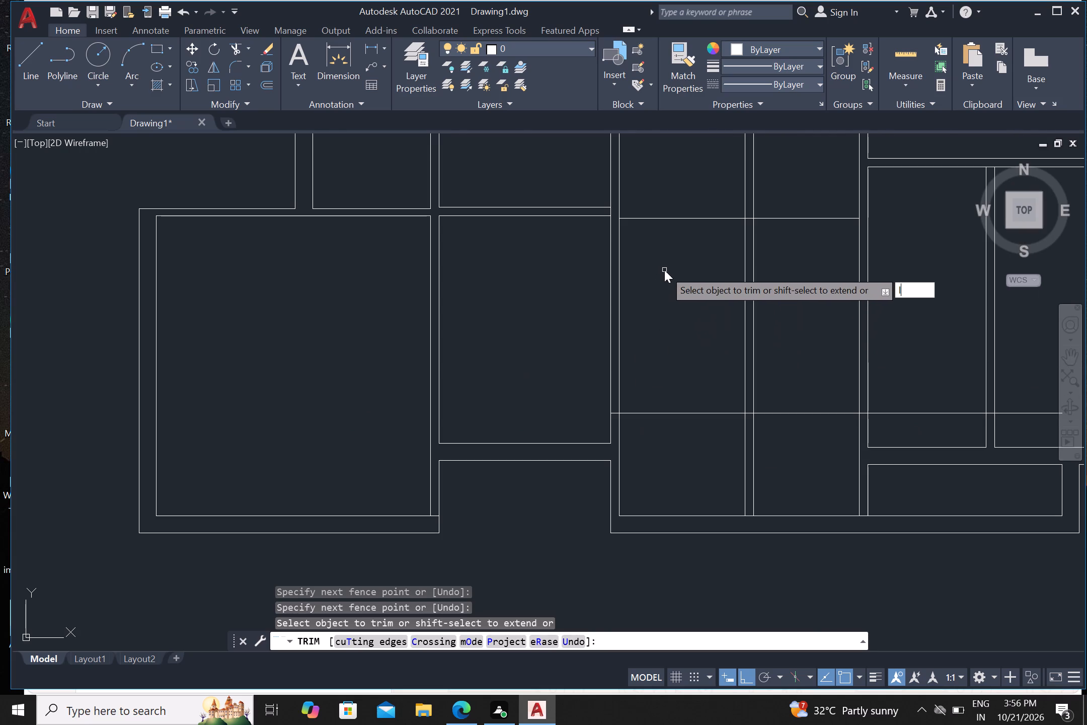
key("Escape")
Draw a short horizontal line from the left end of the central room's upper horizontal line leftward across its left wall.
key("l")
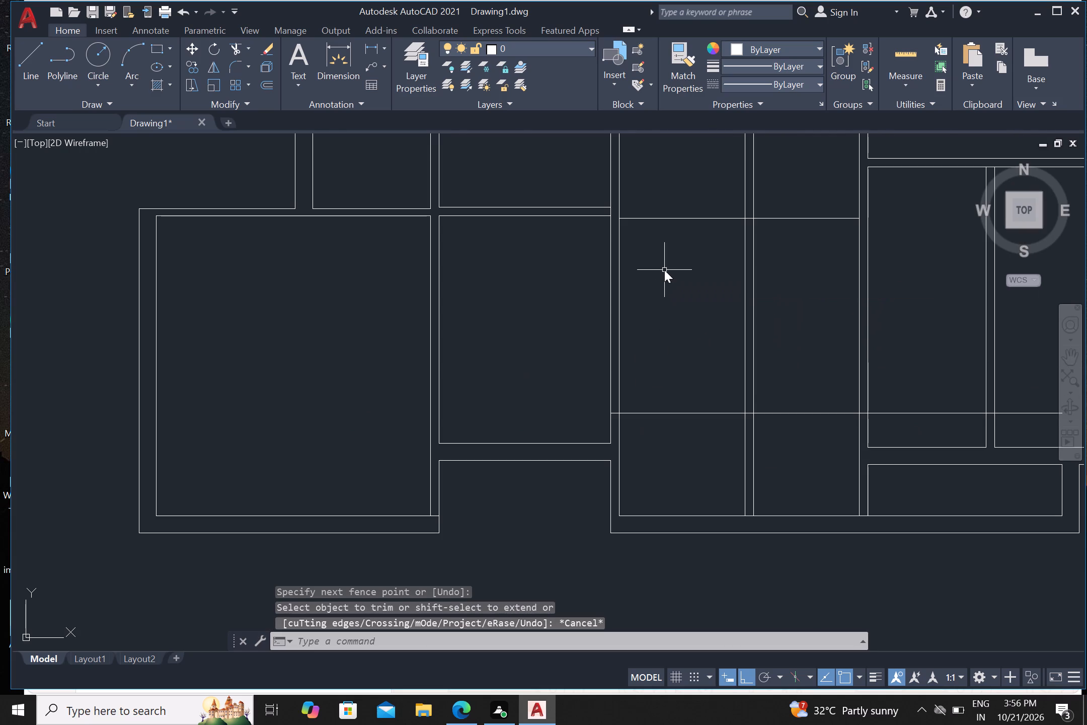
key("Return")
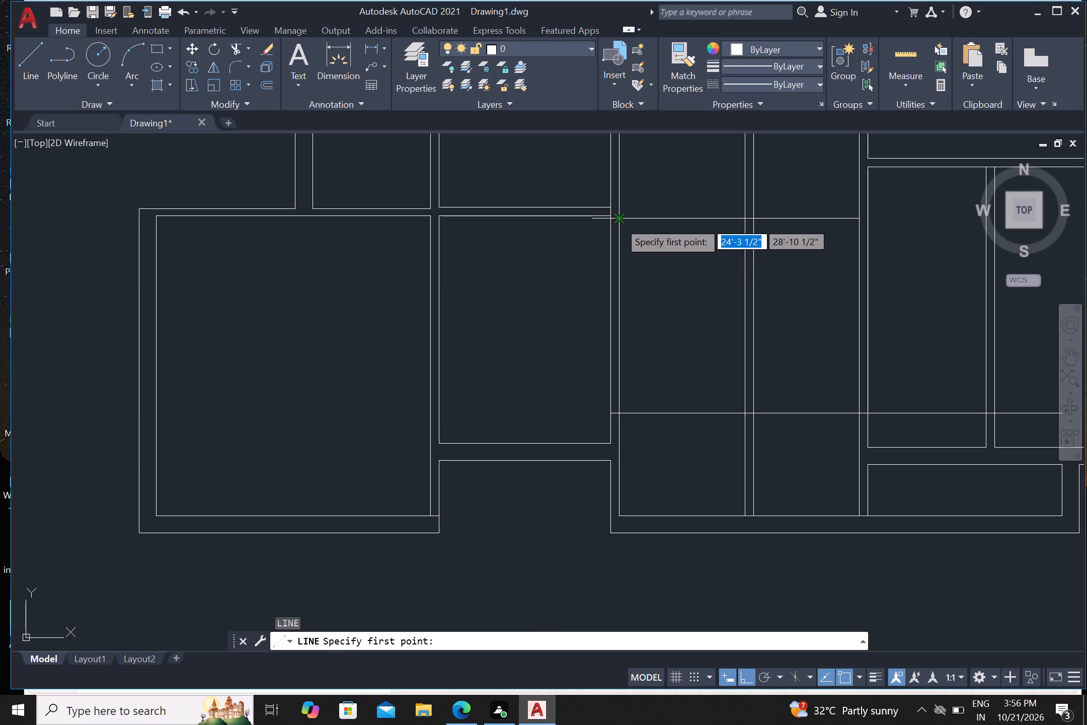
left_click(617, 222)
left_click(579, 235)
key("Return")
key("Escape")
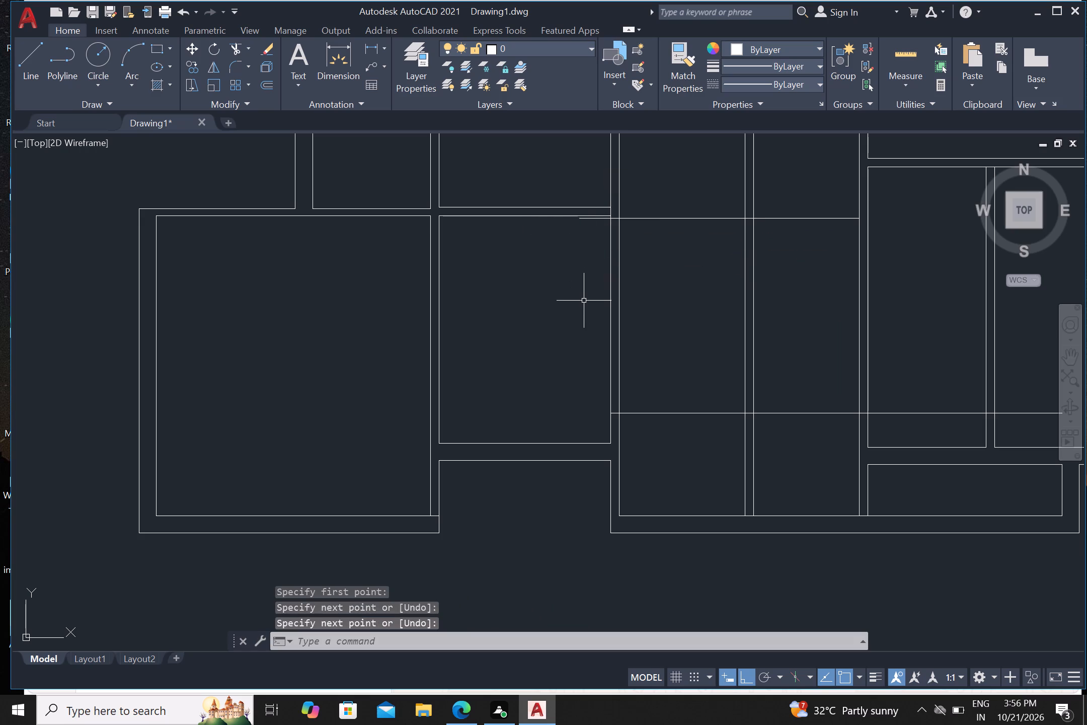
Trim the central room's double left wall between the two horizontal lines, plus the short line's overhanging end.
type("tr")
key("Return")
left_click_drag(584, 298, 589, 298)
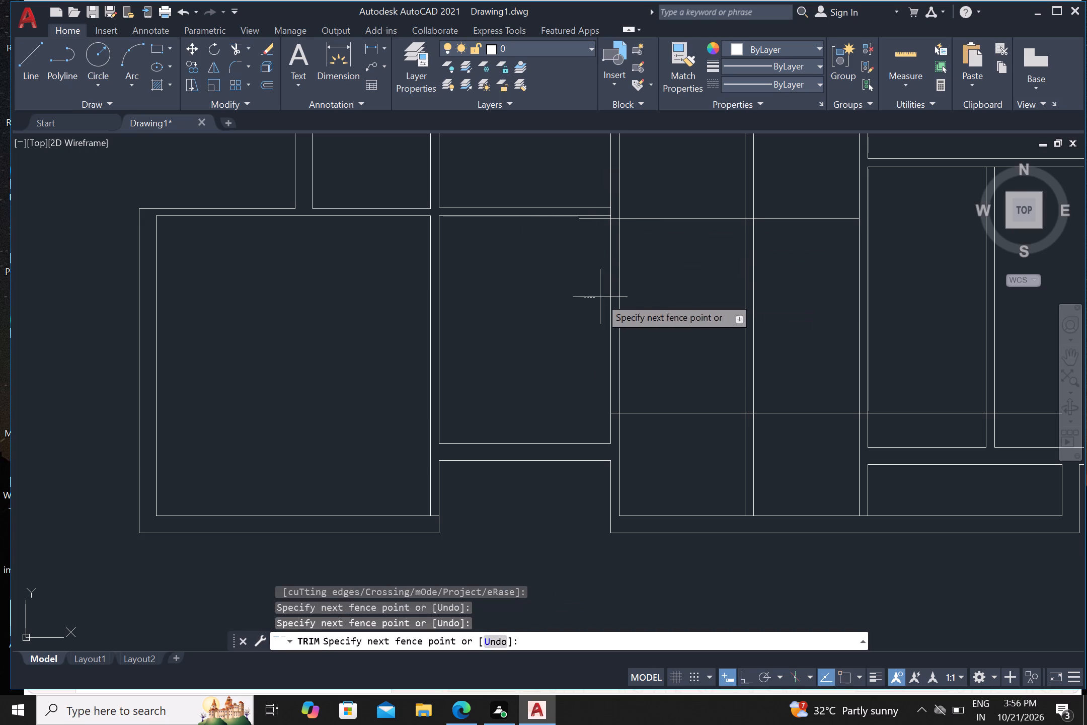
left_click(638, 291)
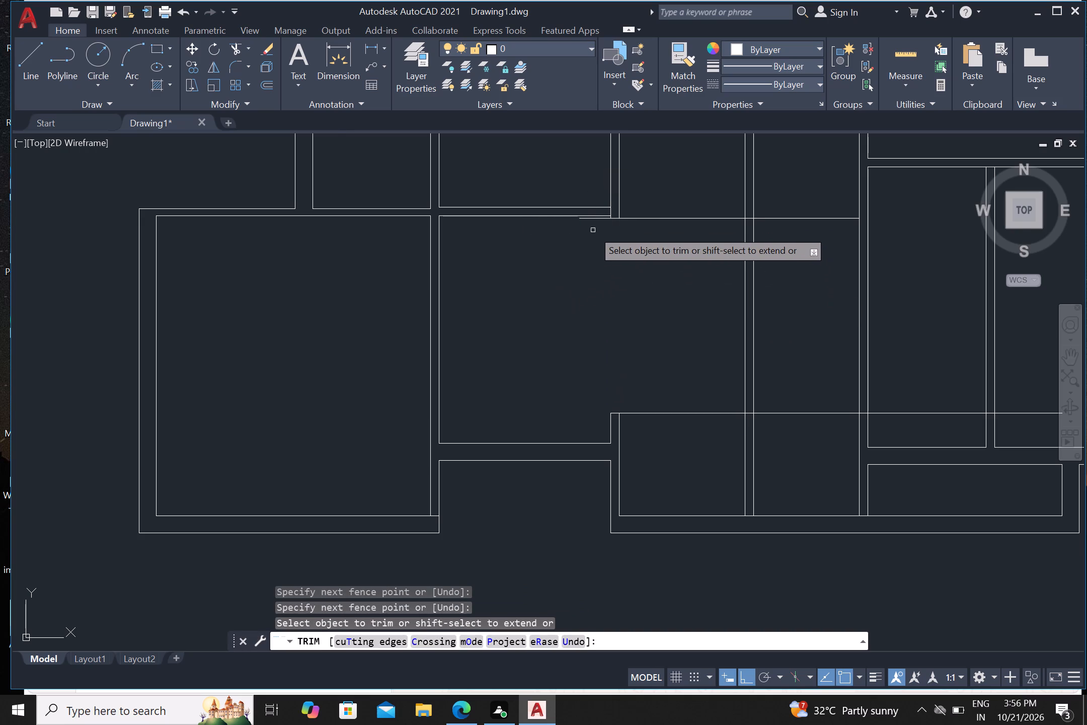
scroll(586, 225, "up", 1)
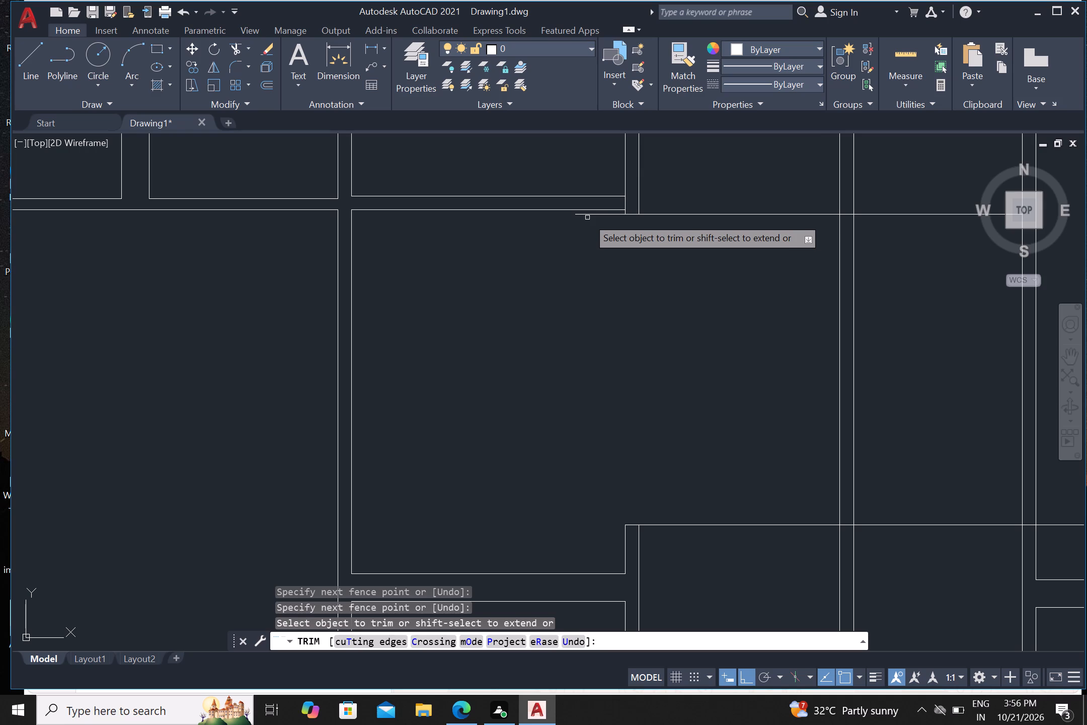
left_click(589, 214)
scroll(584, 235, "down", 2)
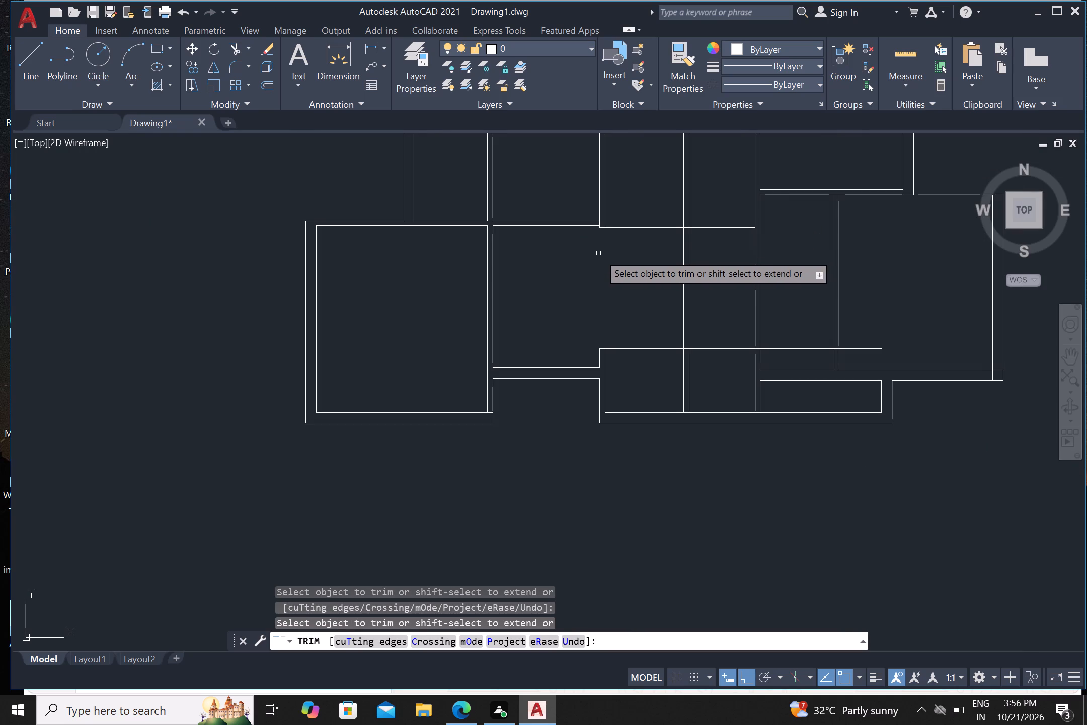
Trim the double vertical partition between the two horizontal lines and upward to the double horizontal wall above.
left_click_drag(664, 280, 672, 288)
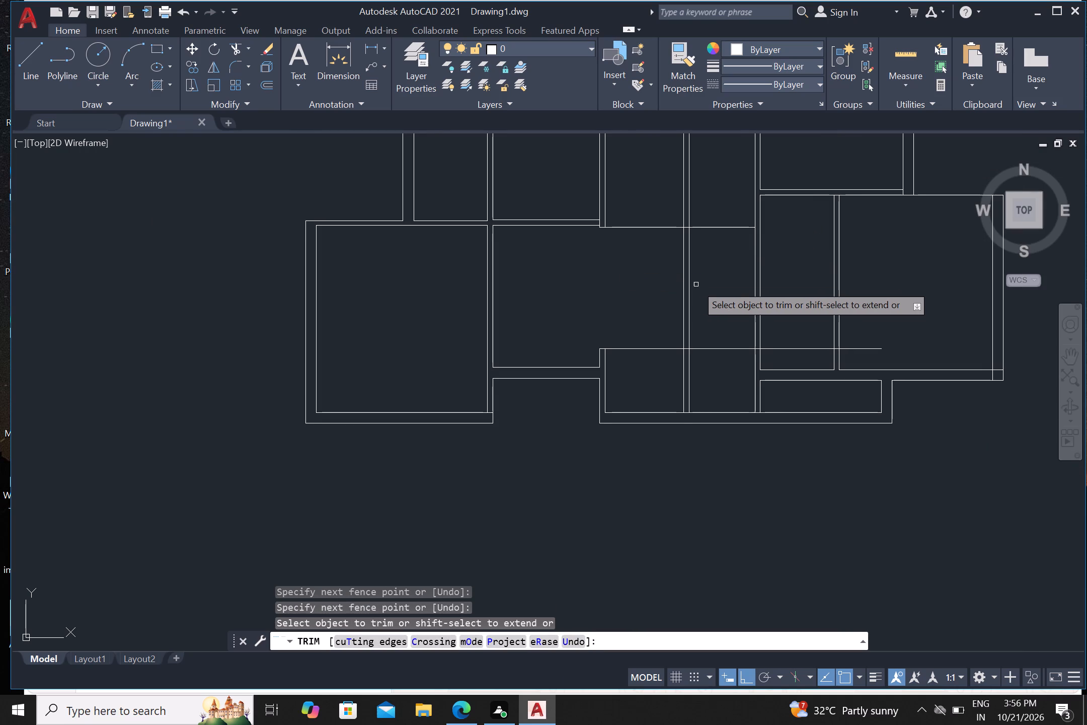
left_click(721, 278)
left_click(656, 287)
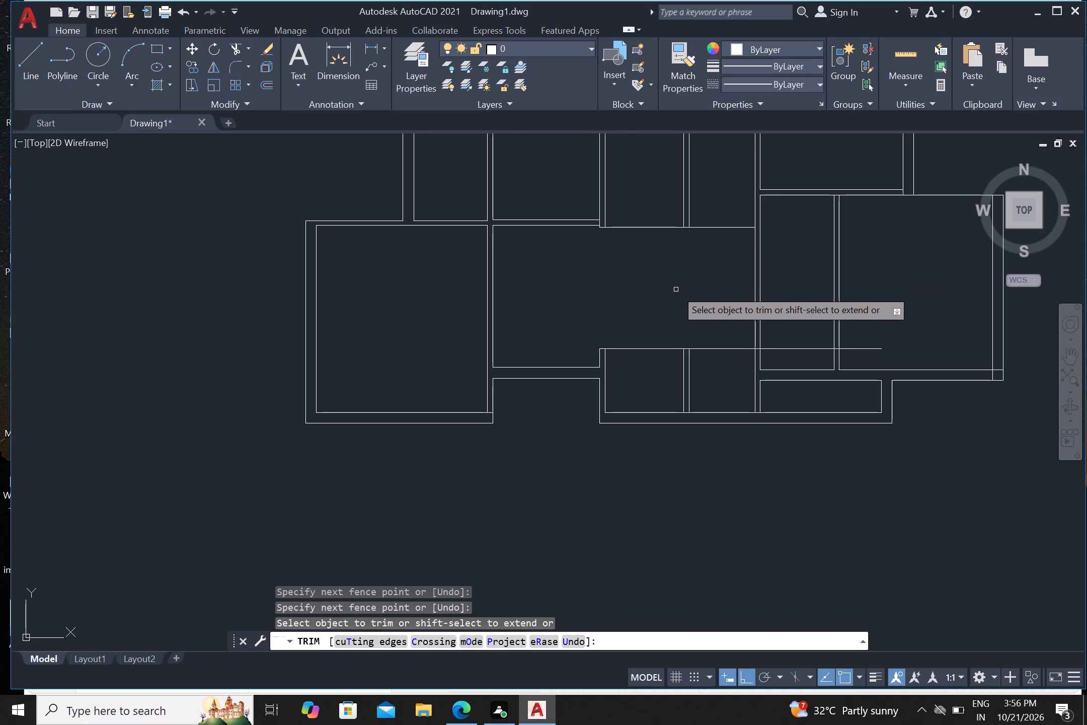
scroll(674, 287, "down", 1)
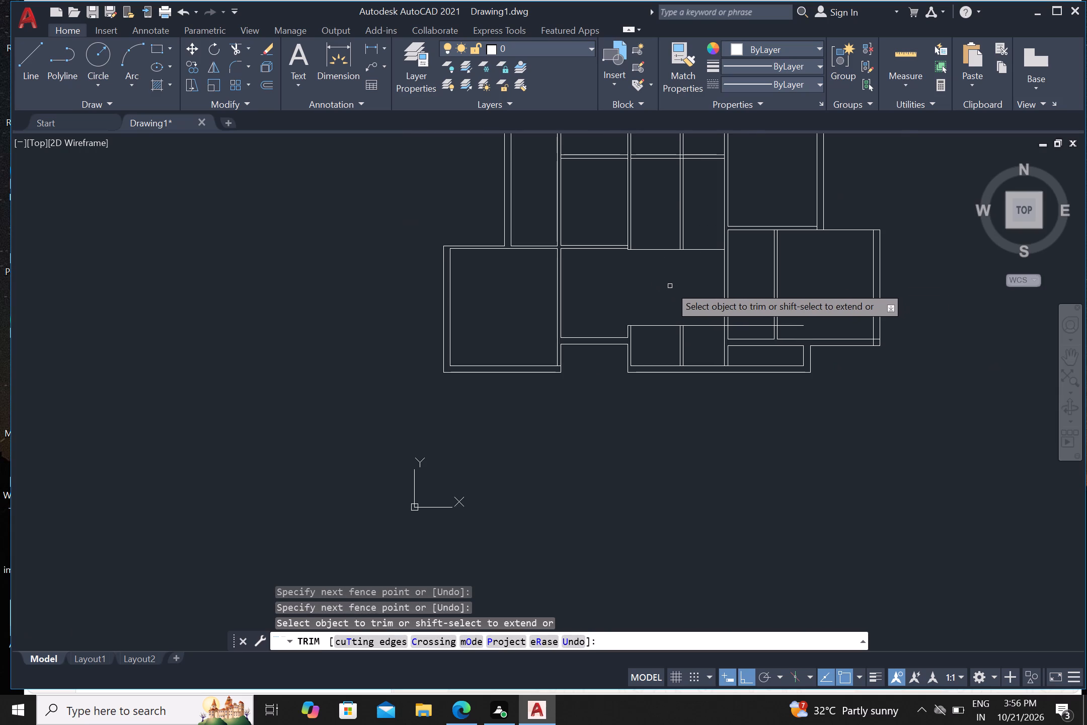
scroll(669, 278, "down", 1)
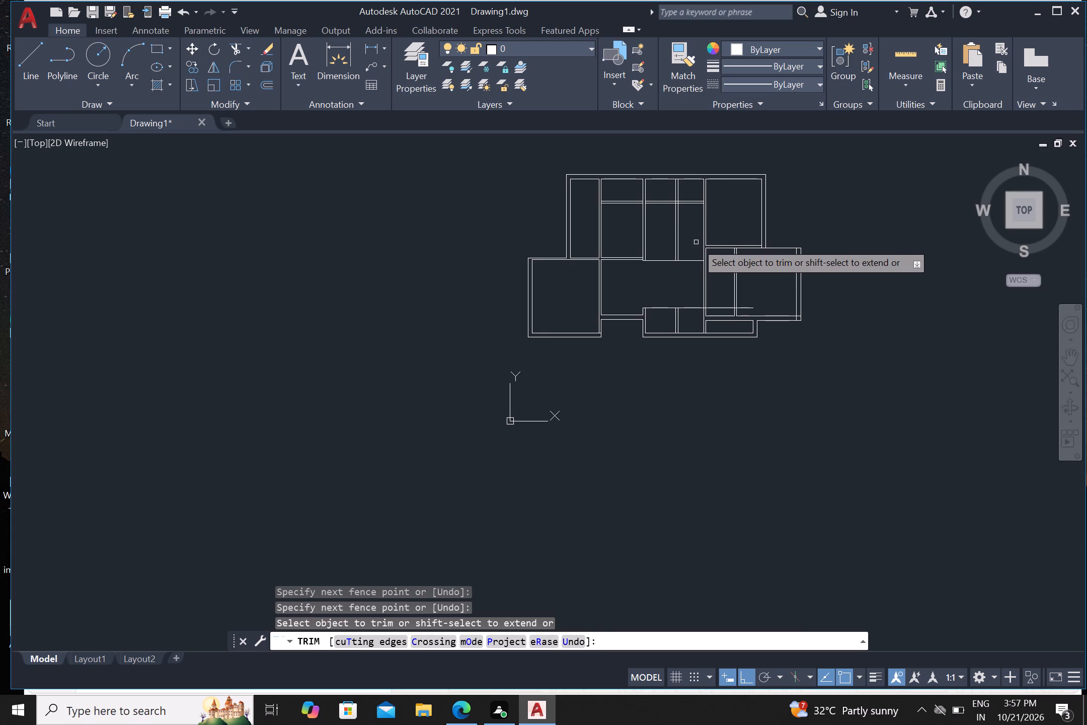
left_click(696, 242)
left_click(666, 243)
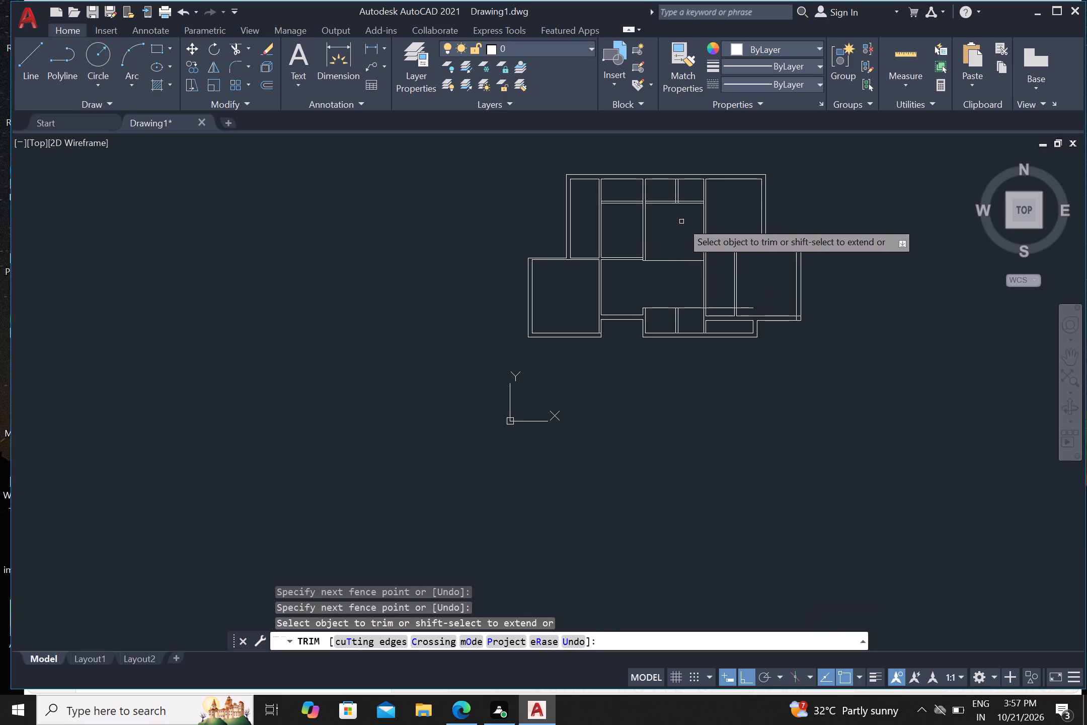
Trim the double vertical partition out of the top middle room, including its short stubs inside the double horizontal wall.
scroll(683, 193, "up", 1)
left_click(683, 193)
left_click(665, 193)
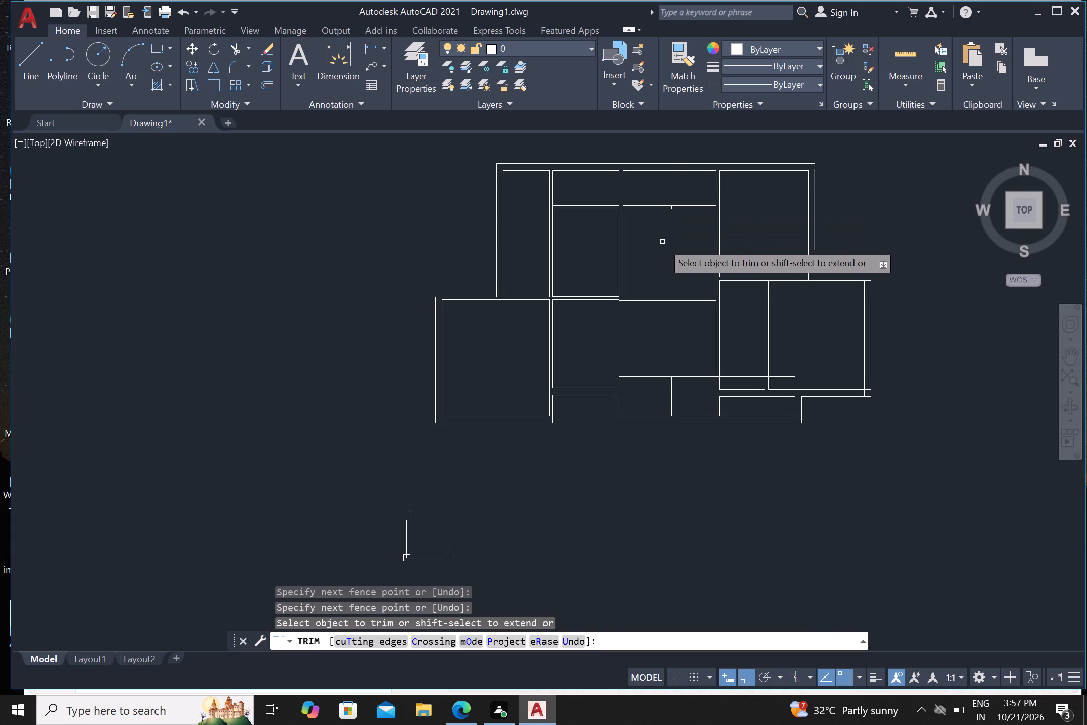
scroll(664, 264, "down", 1)
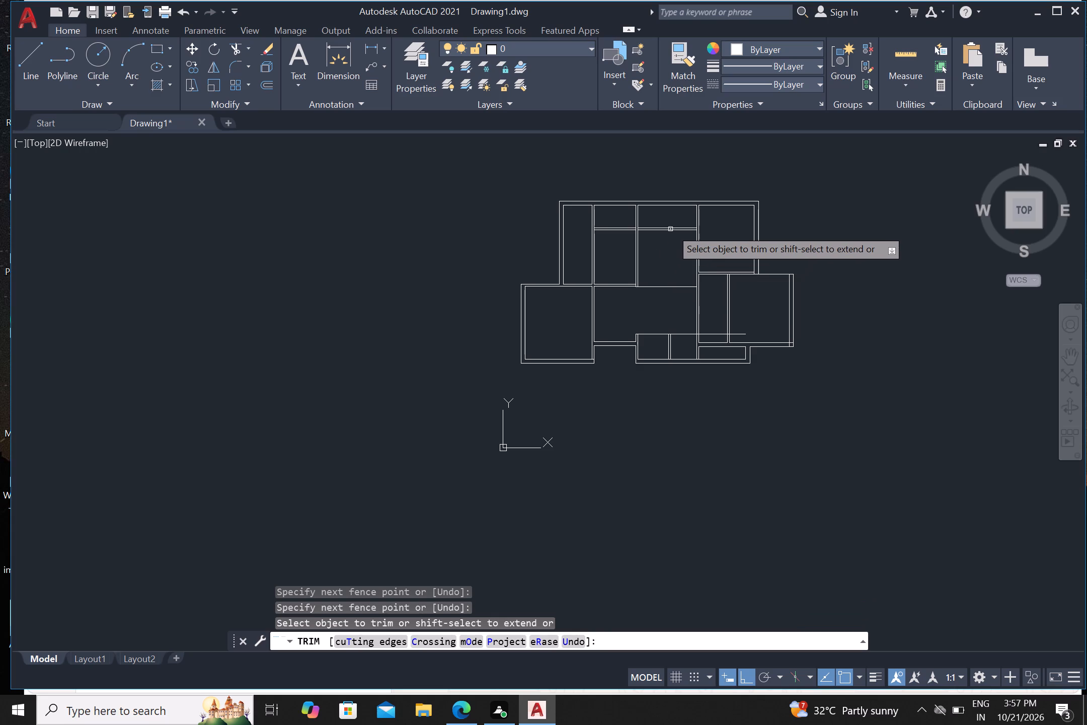
scroll(671, 228, "up", 4)
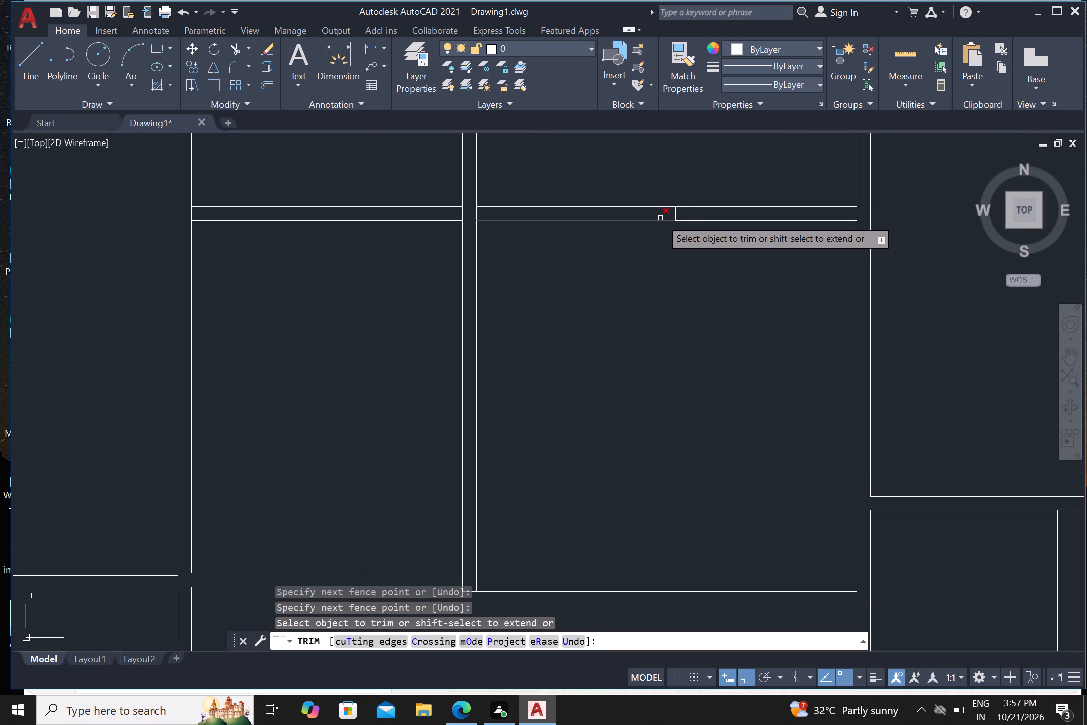
left_click(661, 216)
left_click(702, 214)
Trim the upper horizontal line across the central room and the short wall segment at the adjoining left wall junction.
scroll(700, 221, "down", 3)
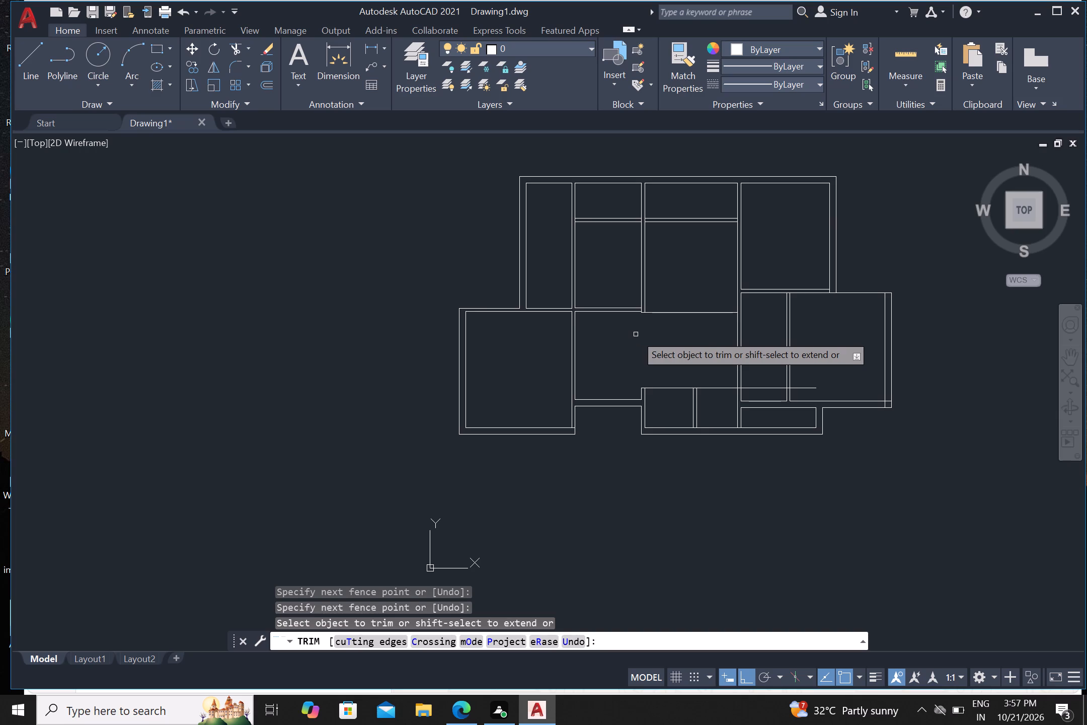
left_click(679, 325)
left_click(677, 300)
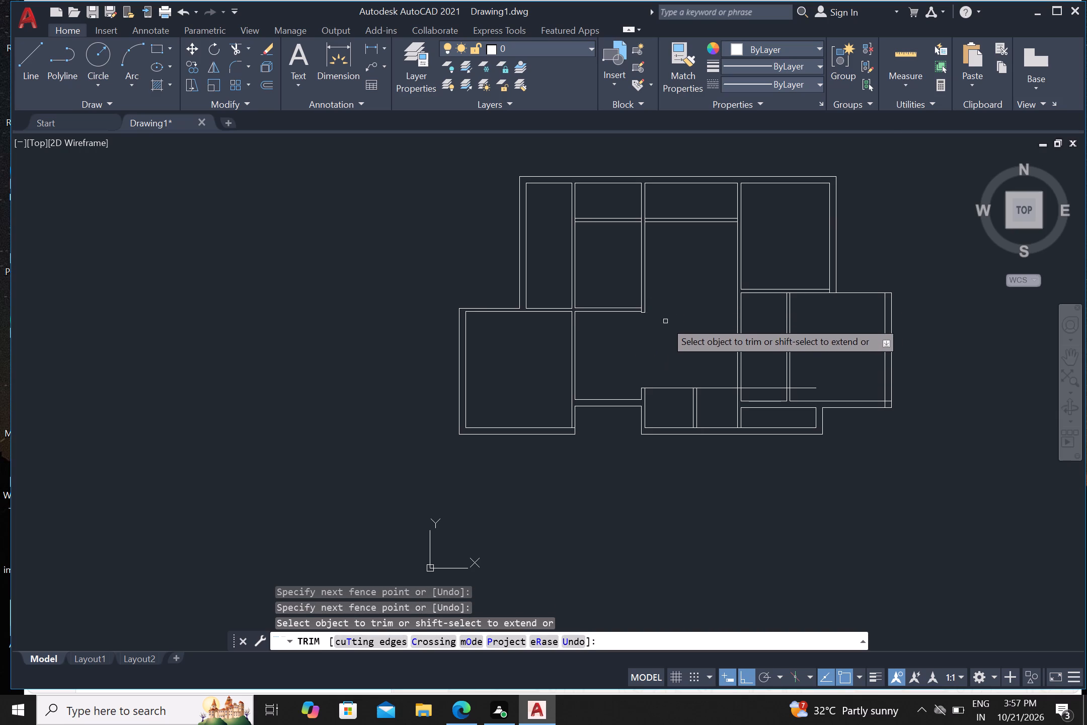
scroll(644, 314, "up", 2)
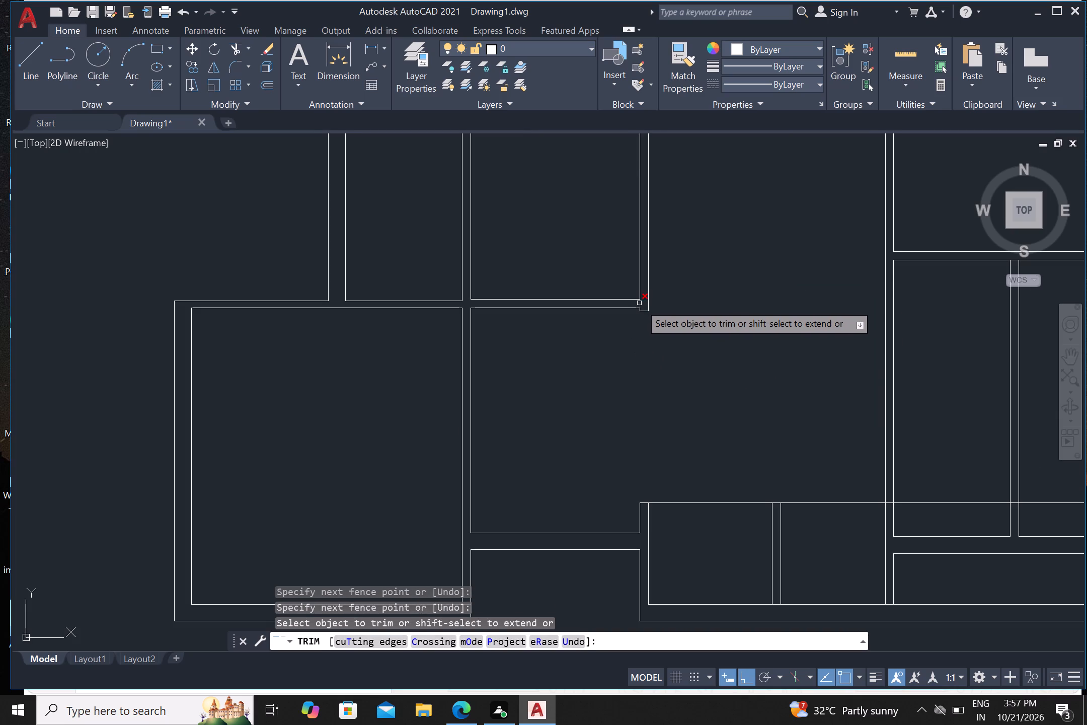
left_click(639, 303)
Trim the lower horizontal line out of the two right-hand rooms and the double wall between them.
scroll(536, 342, "down", 2)
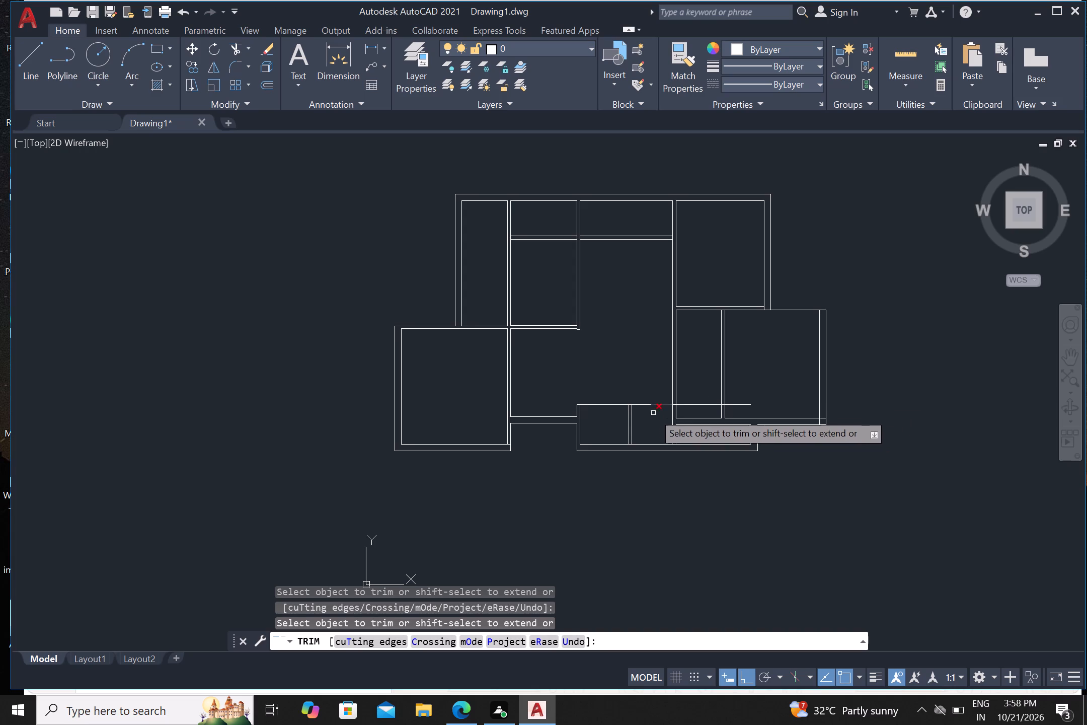
left_click(703, 405)
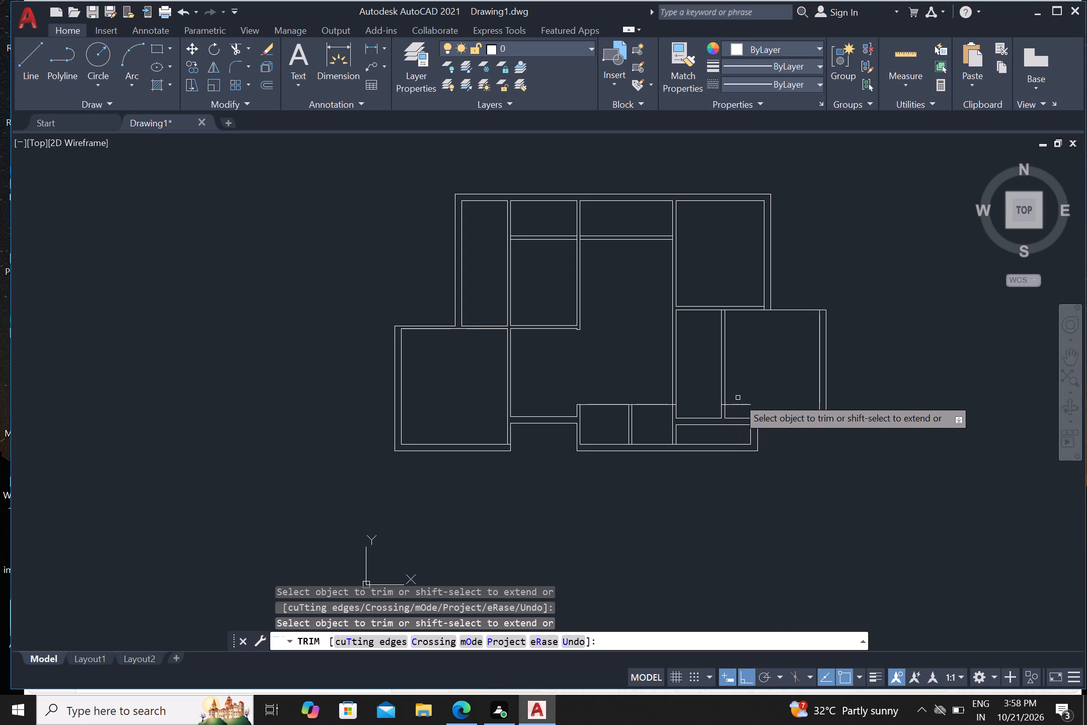
left_click(738, 402)
left_click(739, 413)
scroll(715, 398, "up", 3)
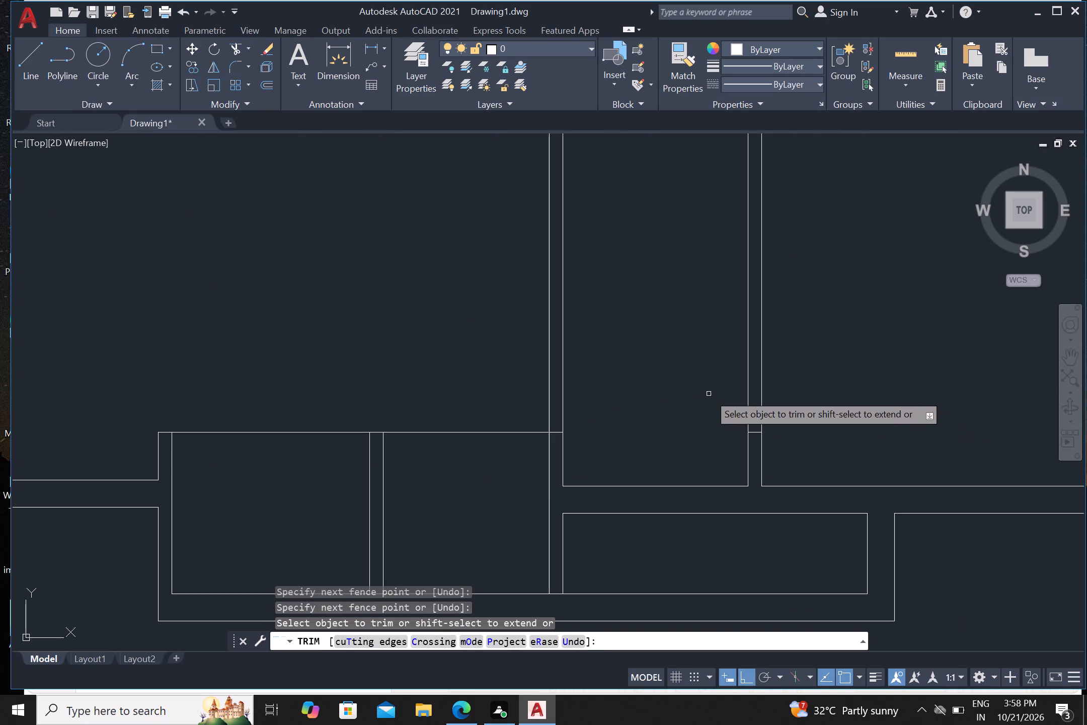
scroll(752, 440, "up", 2)
left_click_drag(771, 442, 768, 437)
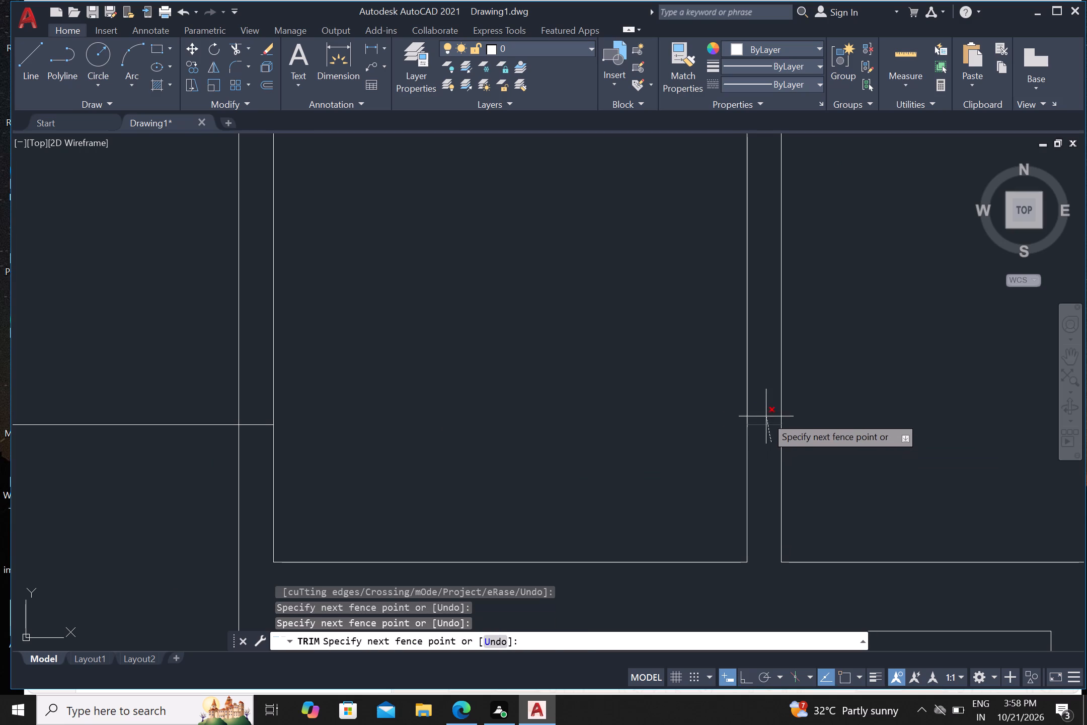
left_click(766, 416)
scroll(768, 432, "down", 2)
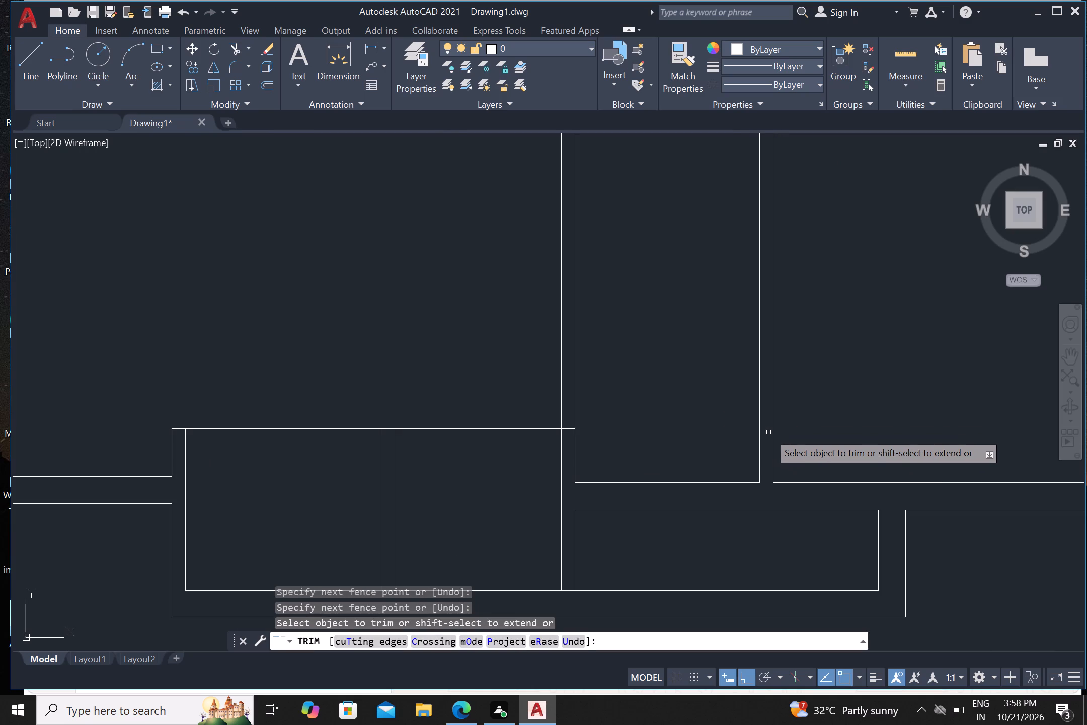
Trim the lower horizontal line's remaining stub inside the central room's double right wall.
scroll(576, 437, "up", 3)
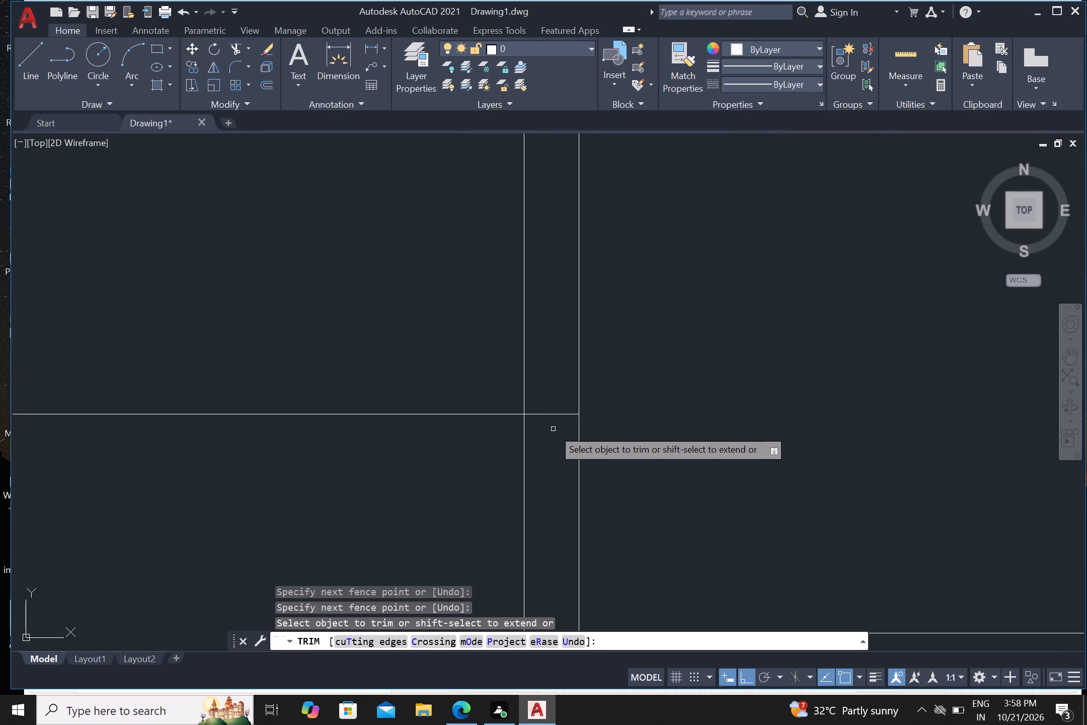
left_click(553, 429)
left_click(559, 405)
scroll(559, 405, "down", 4)
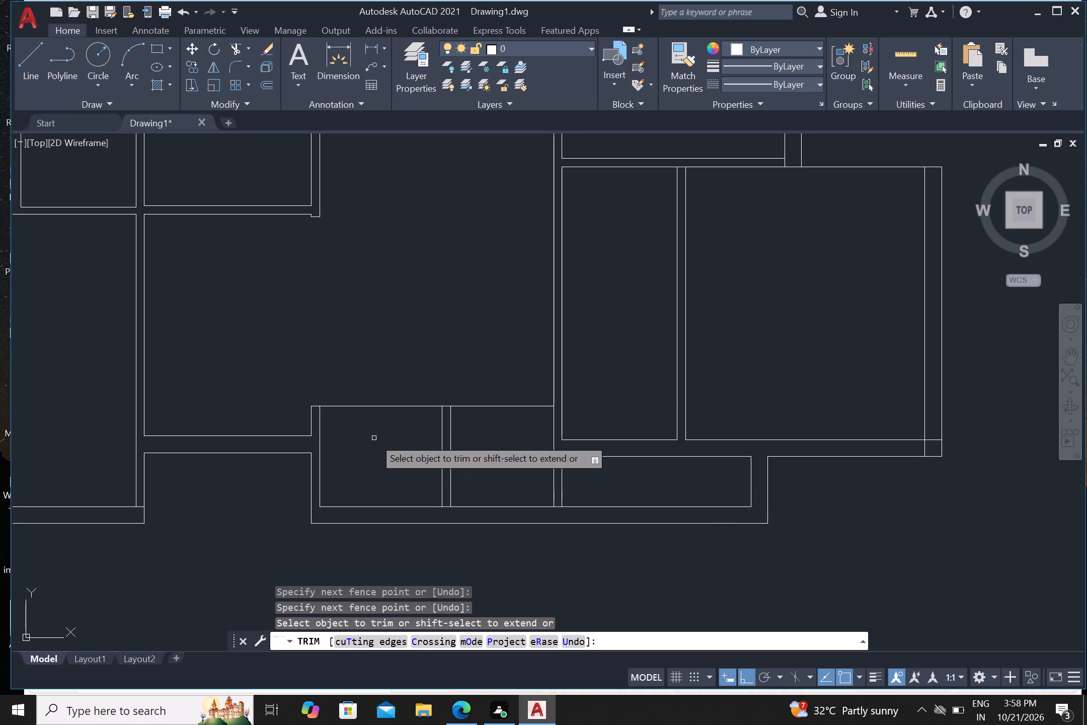
key("Escape")
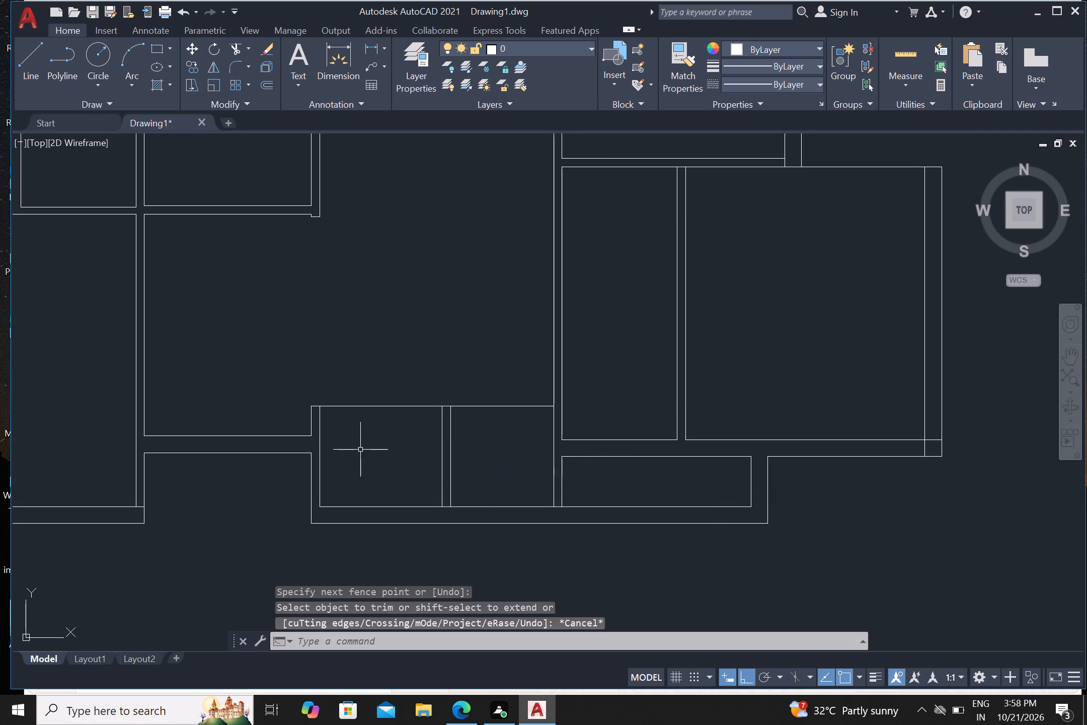
Draw a horizontal line extending the recessed bottom wall's inner line rightward across the small lower room and its double partition.
key("l")
key("Return")
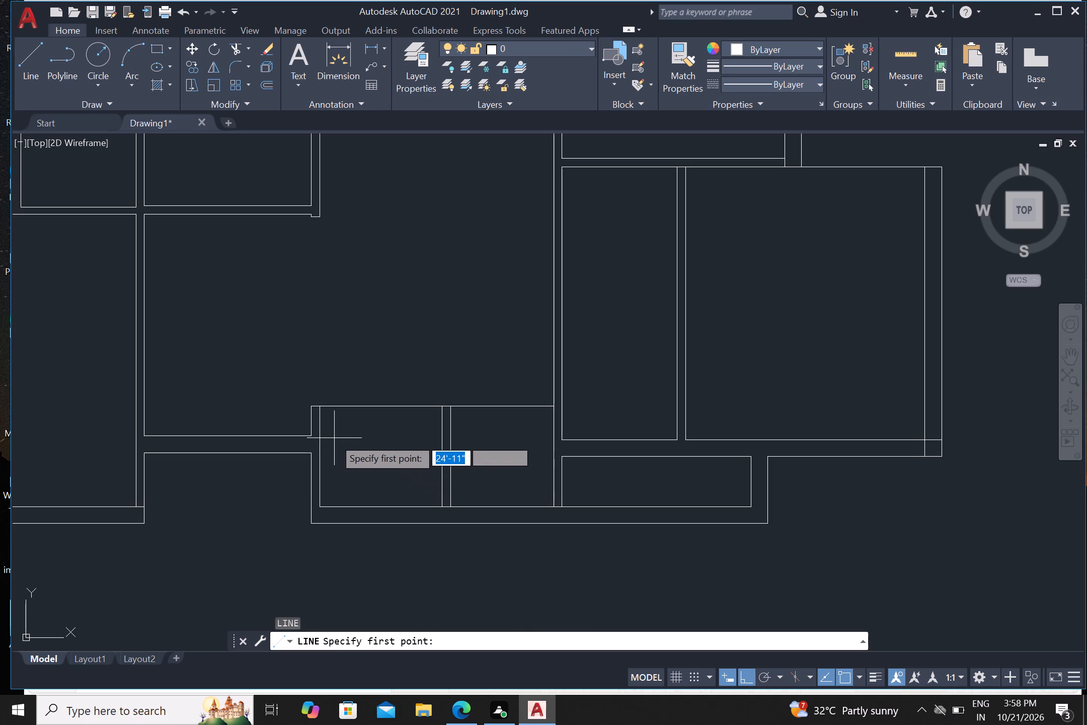
left_click(313, 436)
left_click(476, 439)
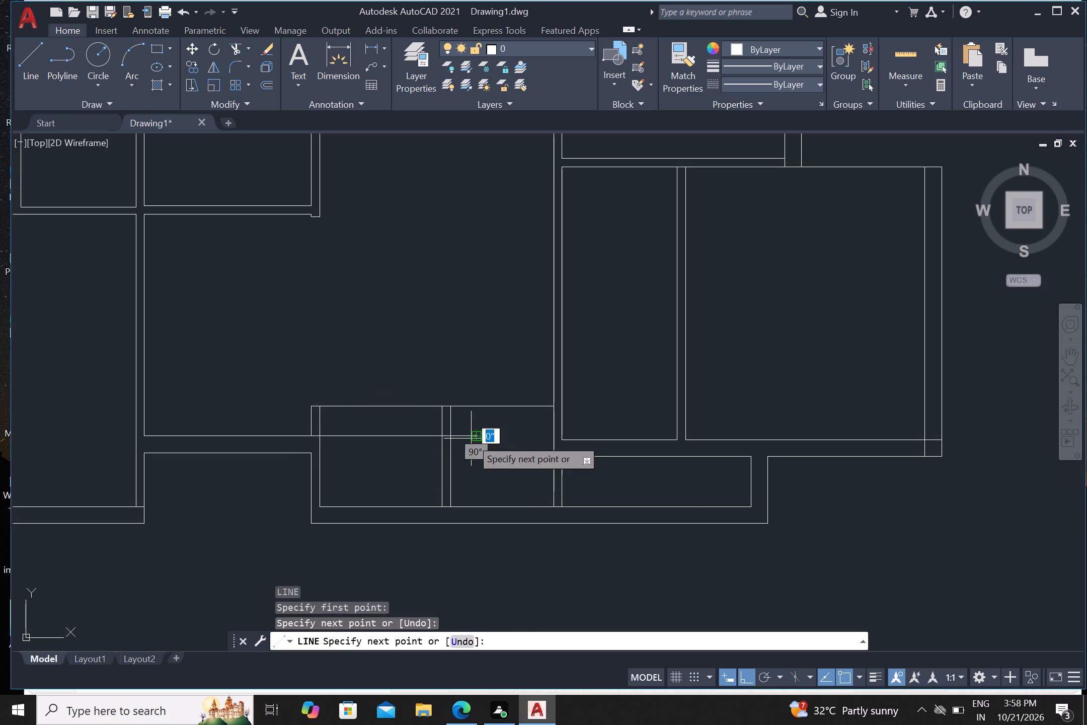
key("Return")
Draw a horizontal line about 8'-1" long extending the recessed bottom wall's outer line rightward past the same double partition.
key("Return")
left_click_drag(310, 457, 327, 457)
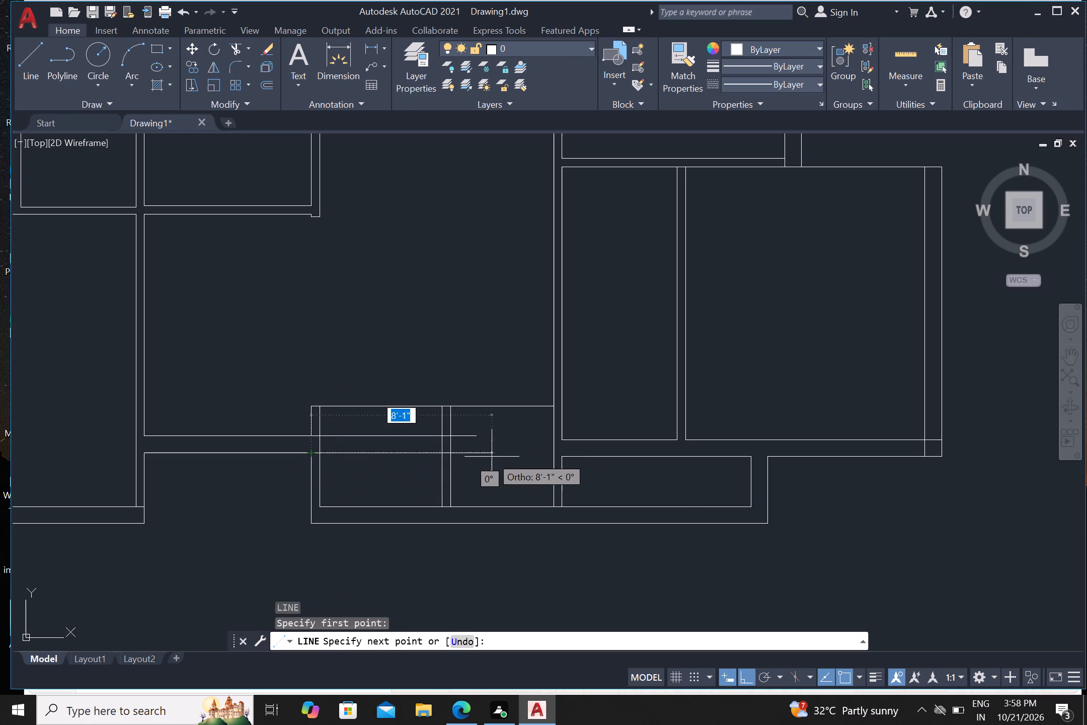
left_click(493, 457)
key("Return")
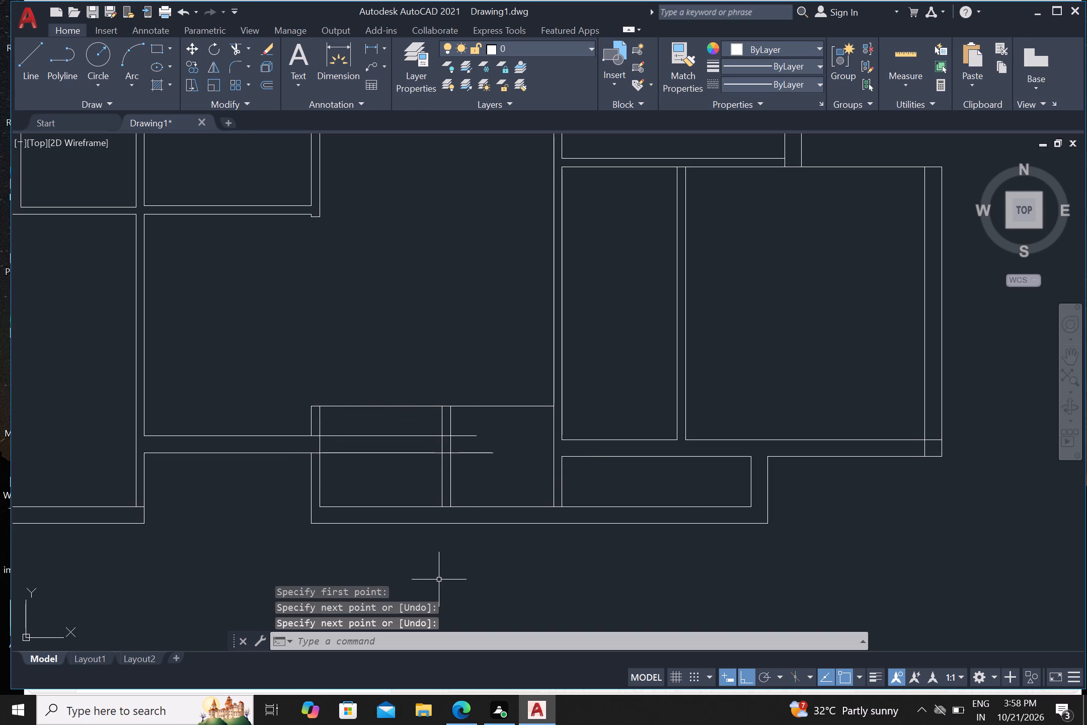
Draw two vertical lines extending the small lower room's double partition down past the outer bottom wall line.
key("Return")
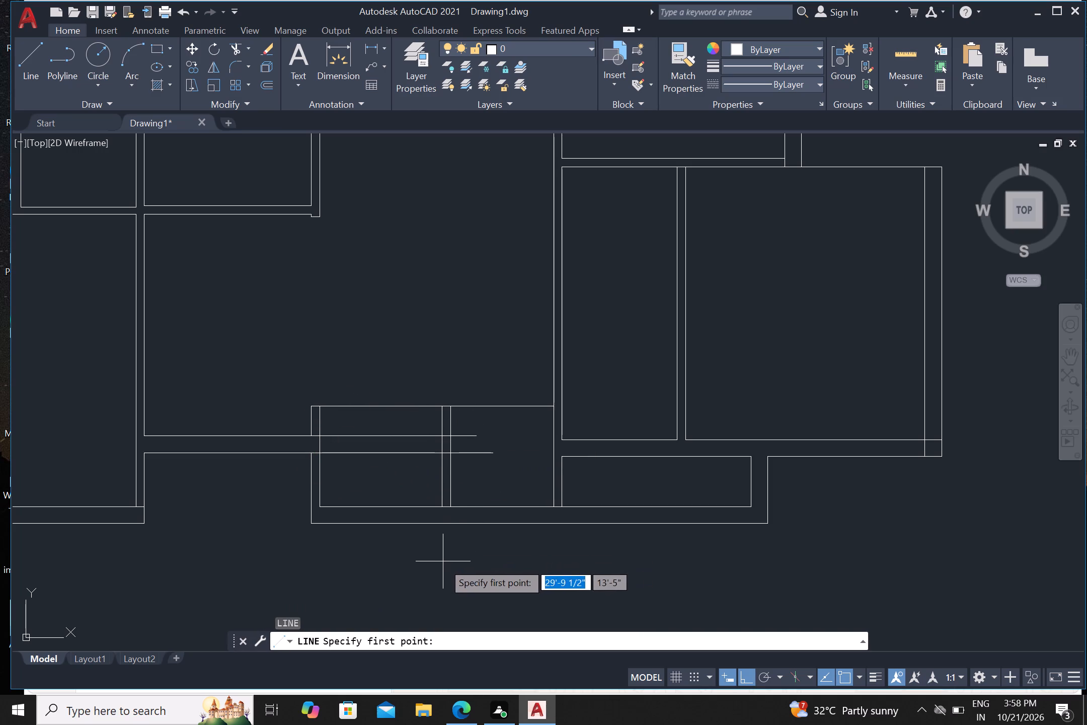
left_click_drag(441, 509, 447, 522)
left_click(450, 578)
key("Return")
key("Return")
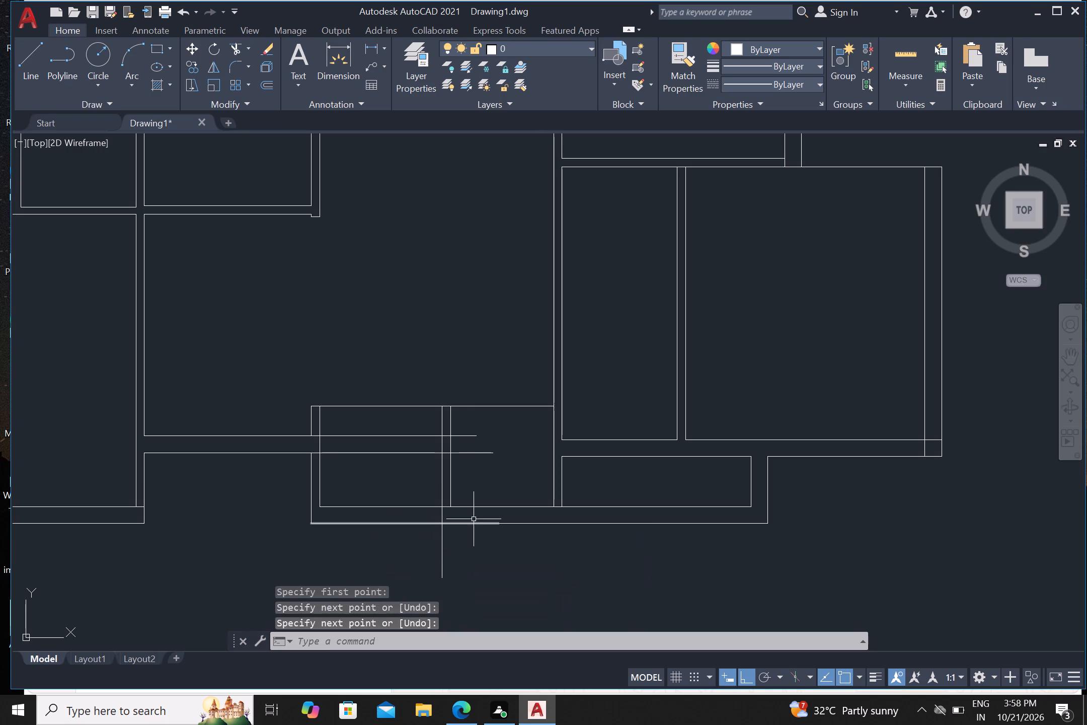
left_click_drag(450, 509, 452, 516)
left_click(460, 561)
key("Return")
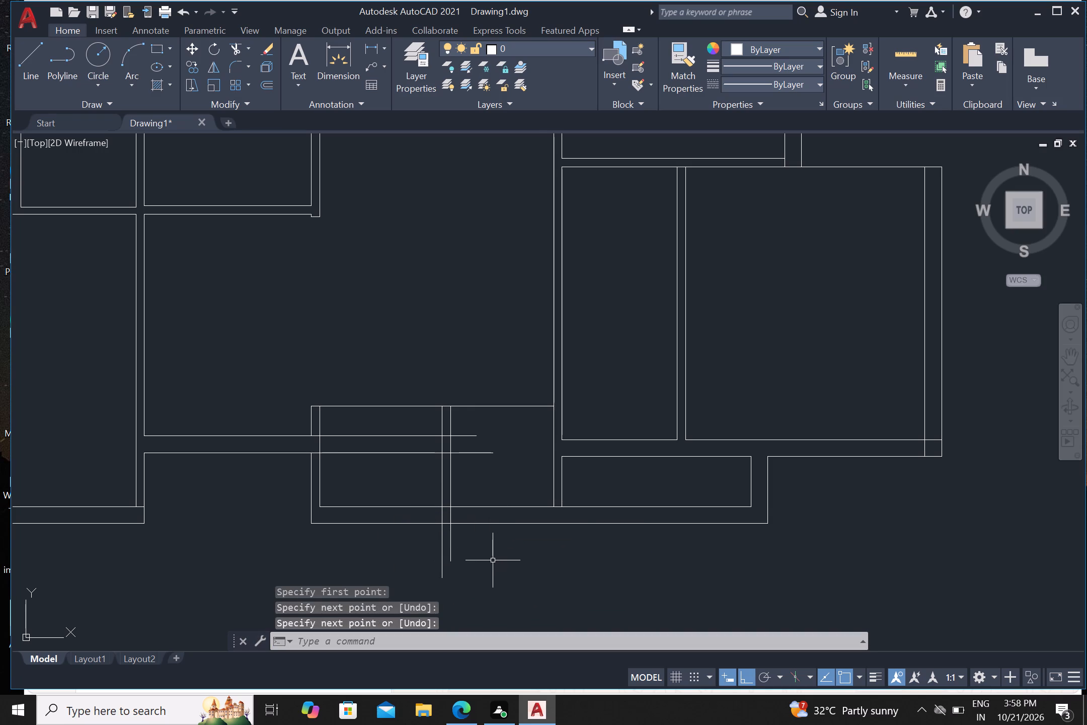
Trim the ends of the two new vertical lines that overshoot the outer bottom wall line.
type("tr")
key("Return")
left_click_drag(470, 539, 461, 539)
left_click(434, 541)
left_click(476, 548)
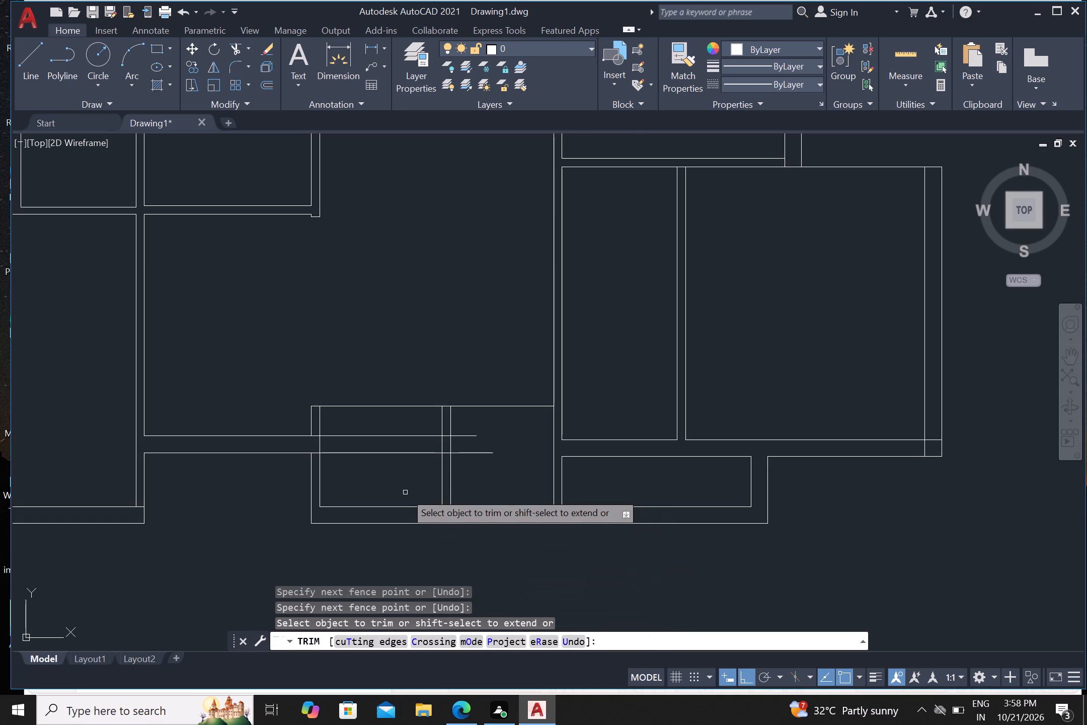
Trim away the compartment west of the small lower room's double partition, plus the recessed wall lines' overshoot east of that partition.
left_click(405, 492)
left_click(404, 546)
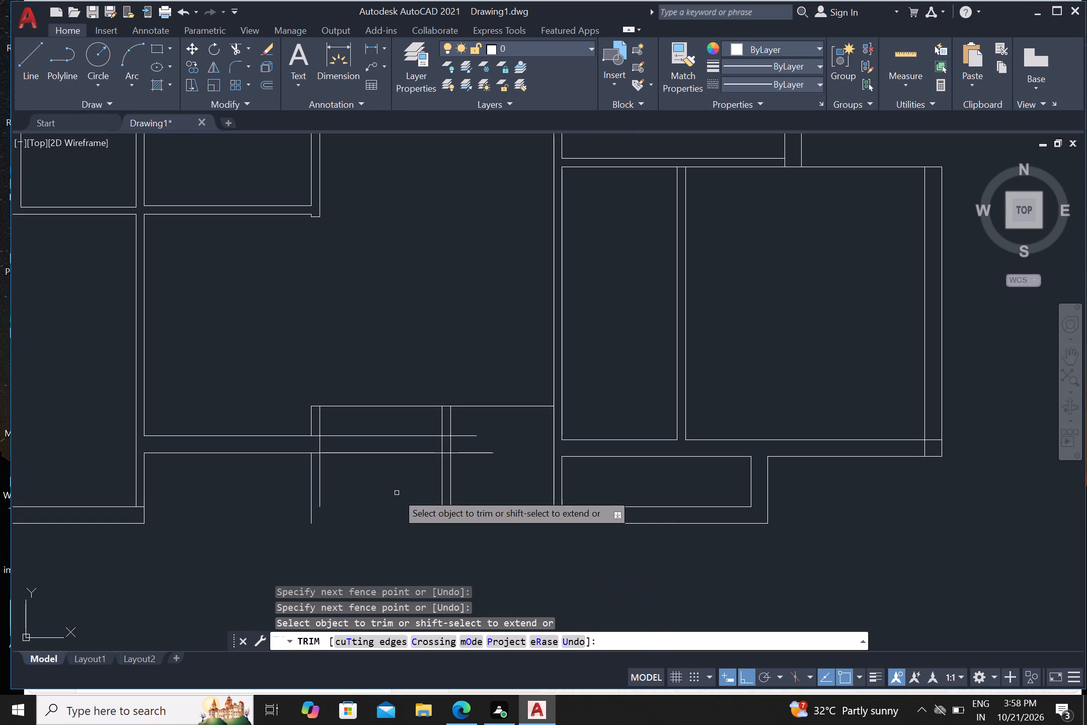
left_click(375, 484)
left_click(289, 478)
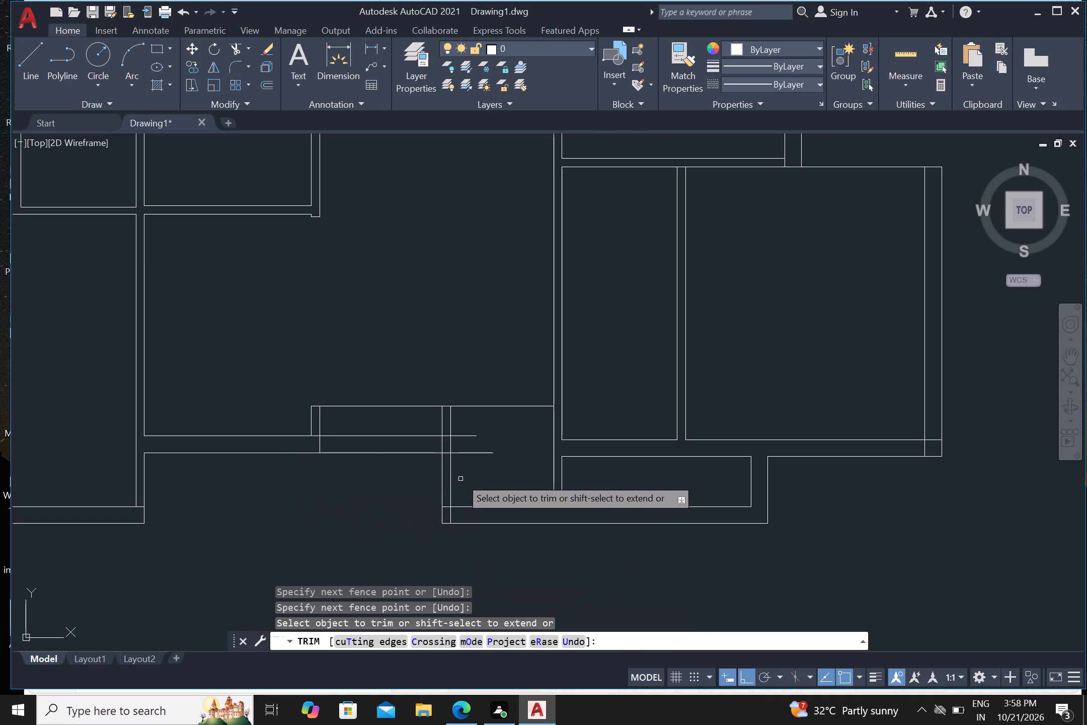
left_click(460, 477)
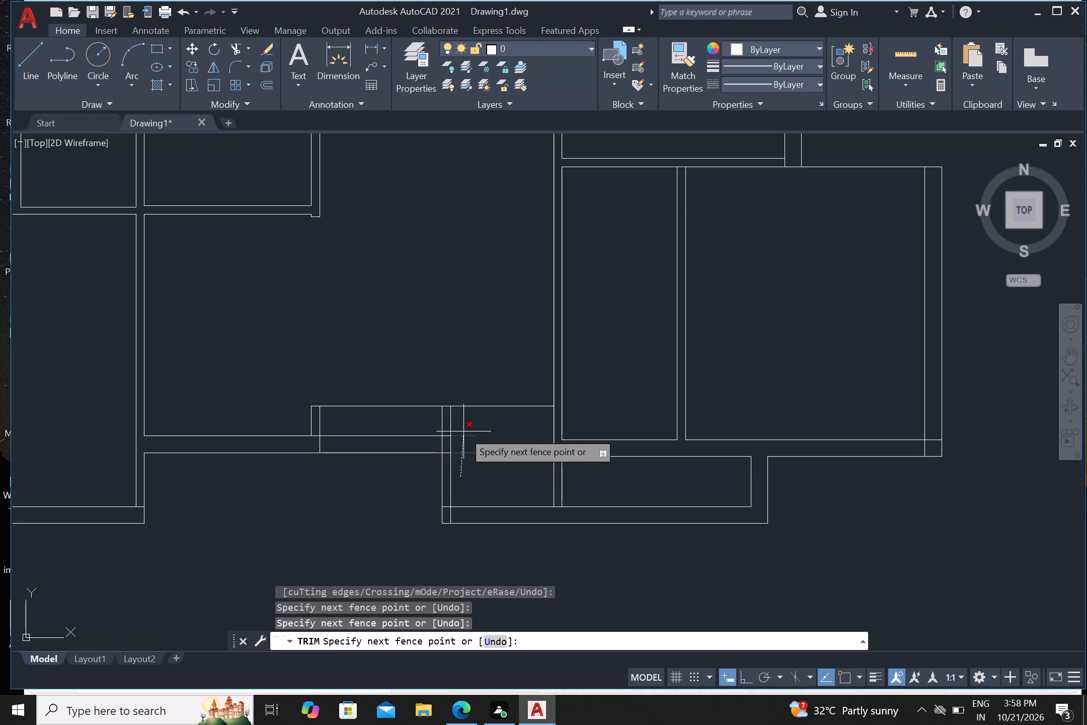
left_click(463, 433)
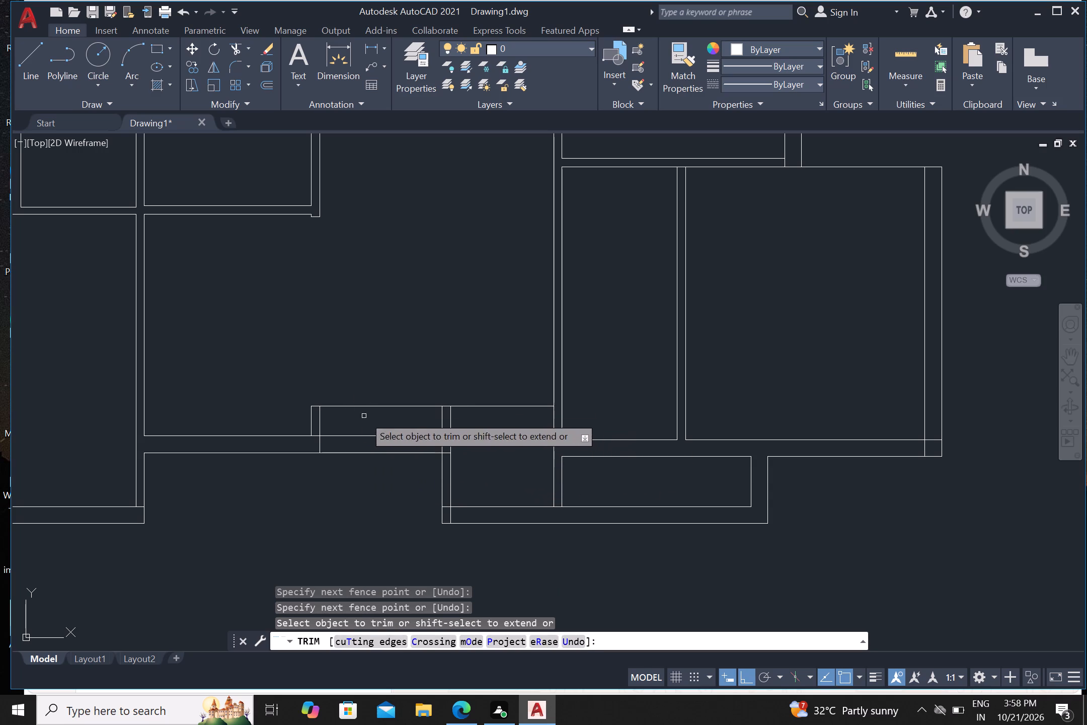
left_click(340, 418)
left_click(300, 411)
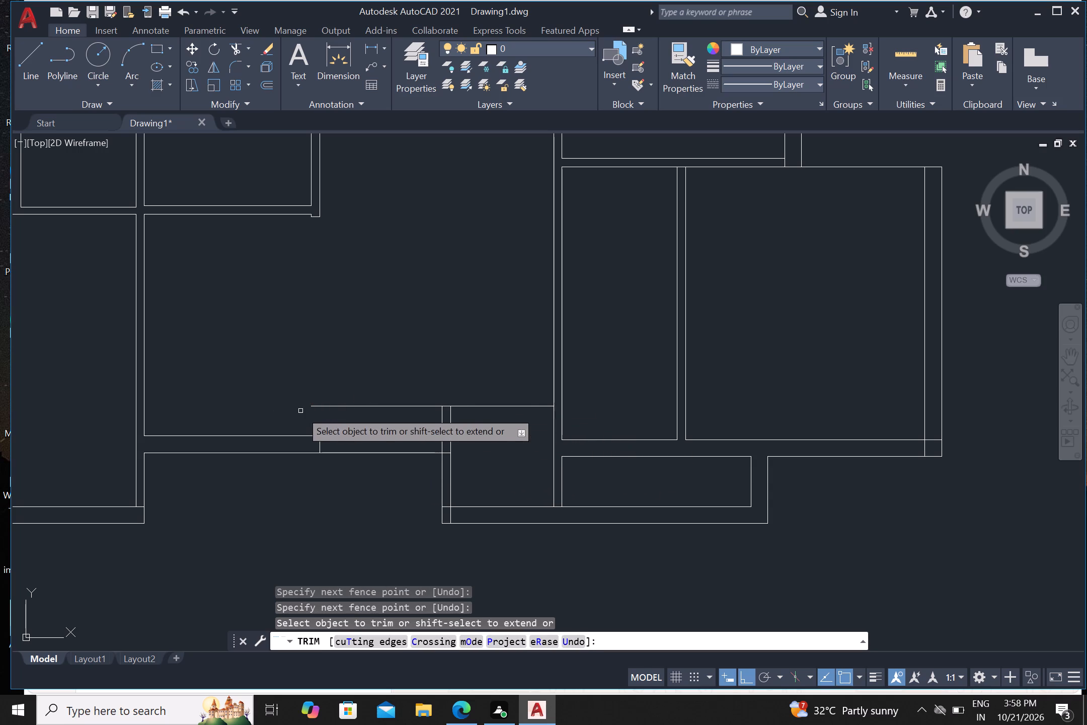
left_click(369, 403)
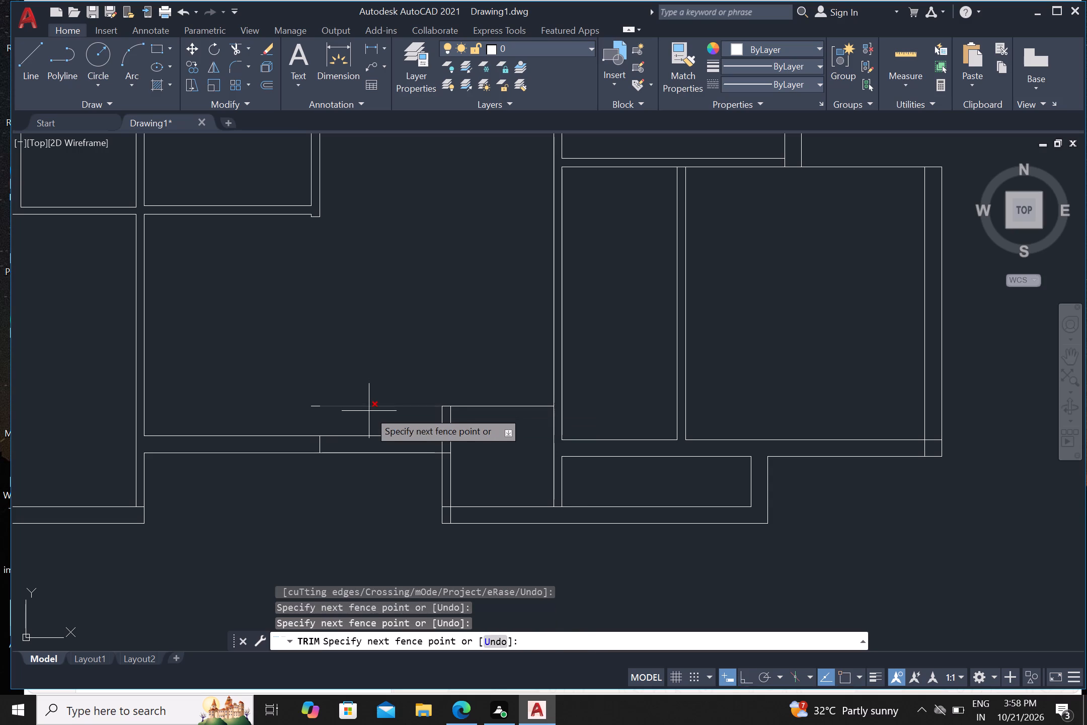
left_click(369, 411)
left_click(320, 445)
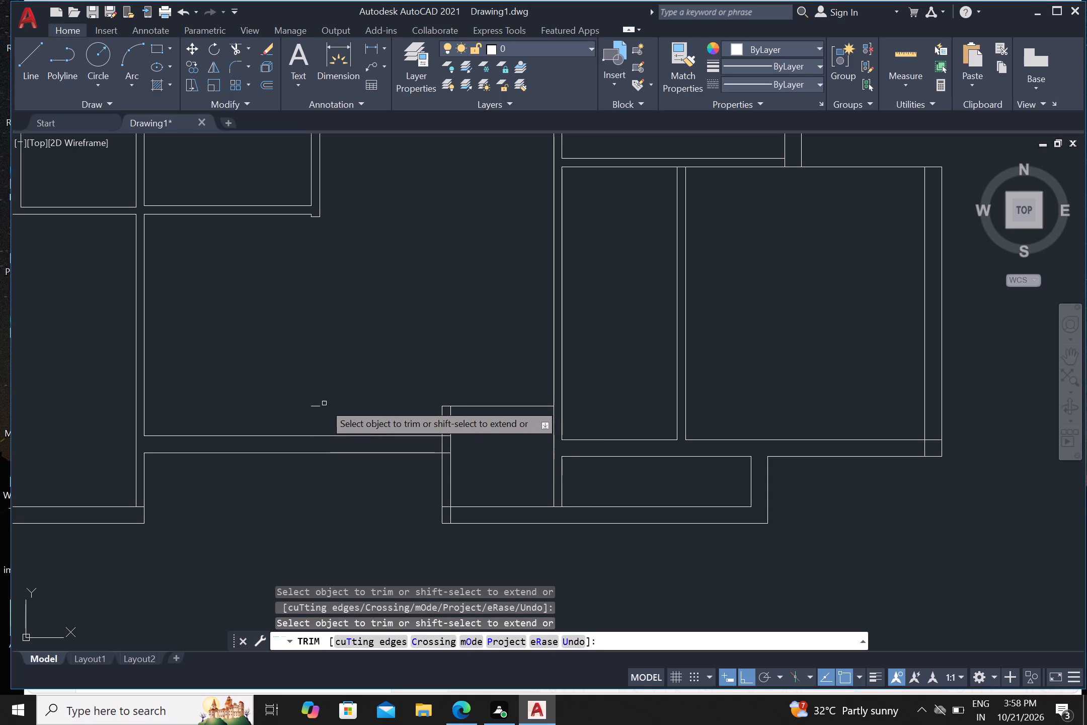
left_click(315, 407)
Trim the overlapping segments where the recessed bottom wall meets the small room's double west wall, opening the junction.
scroll(438, 469, "up", 2)
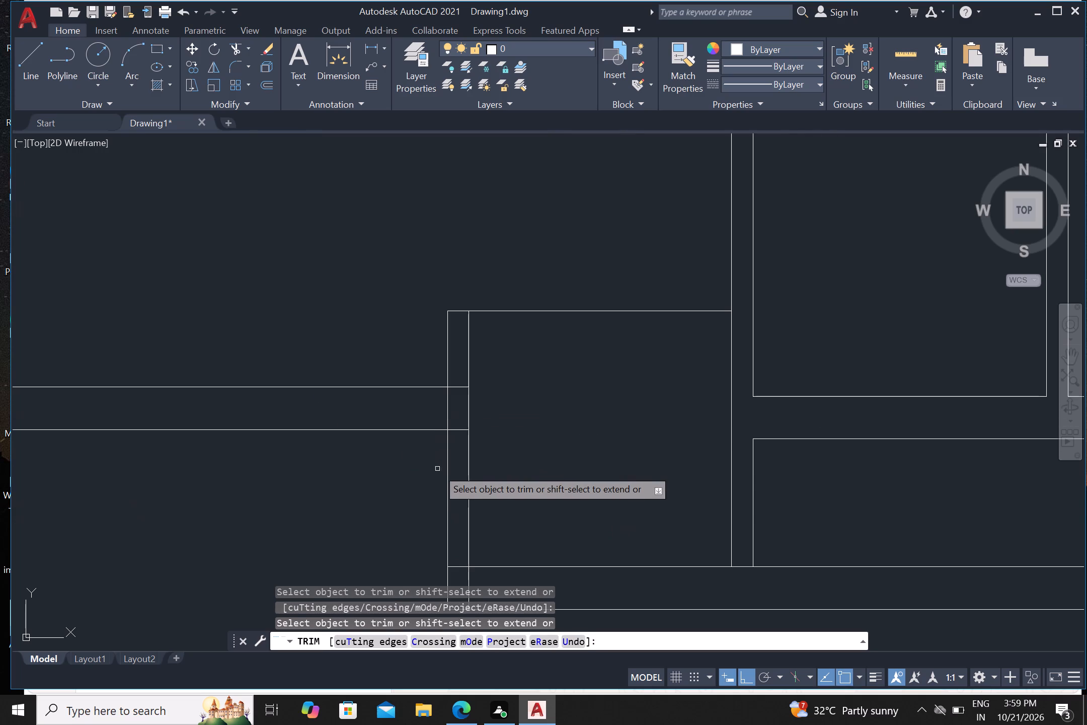
left_click_drag(431, 416, 442, 418)
left_click(457, 418)
left_click(436, 418)
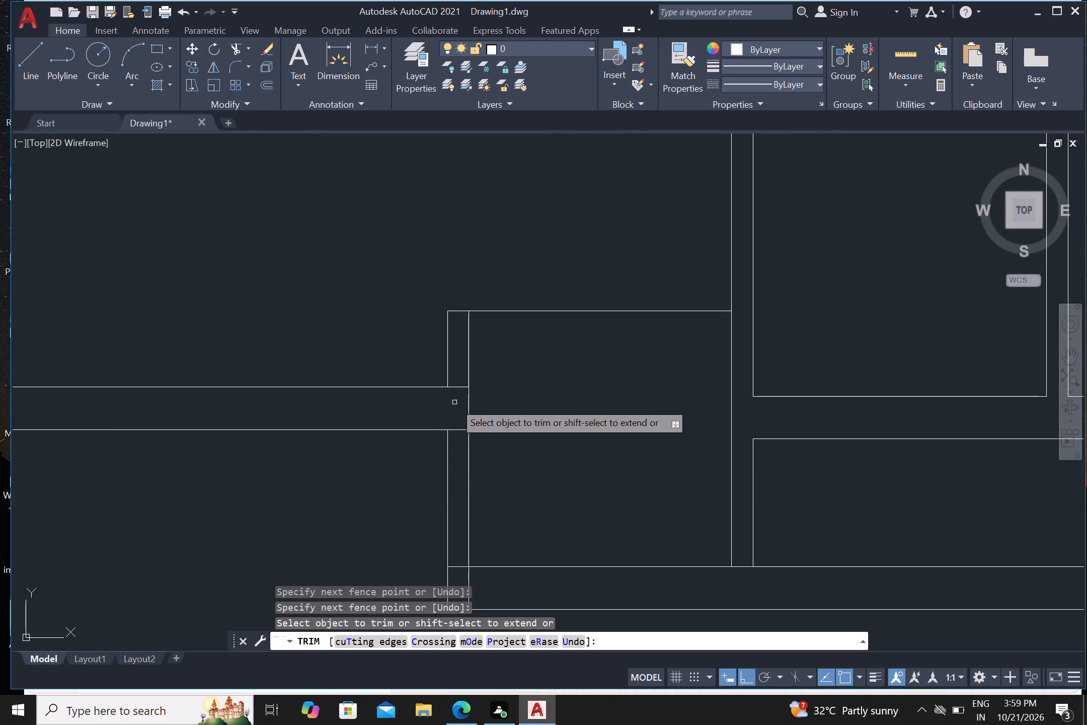
left_click(454, 372)
left_click(456, 462)
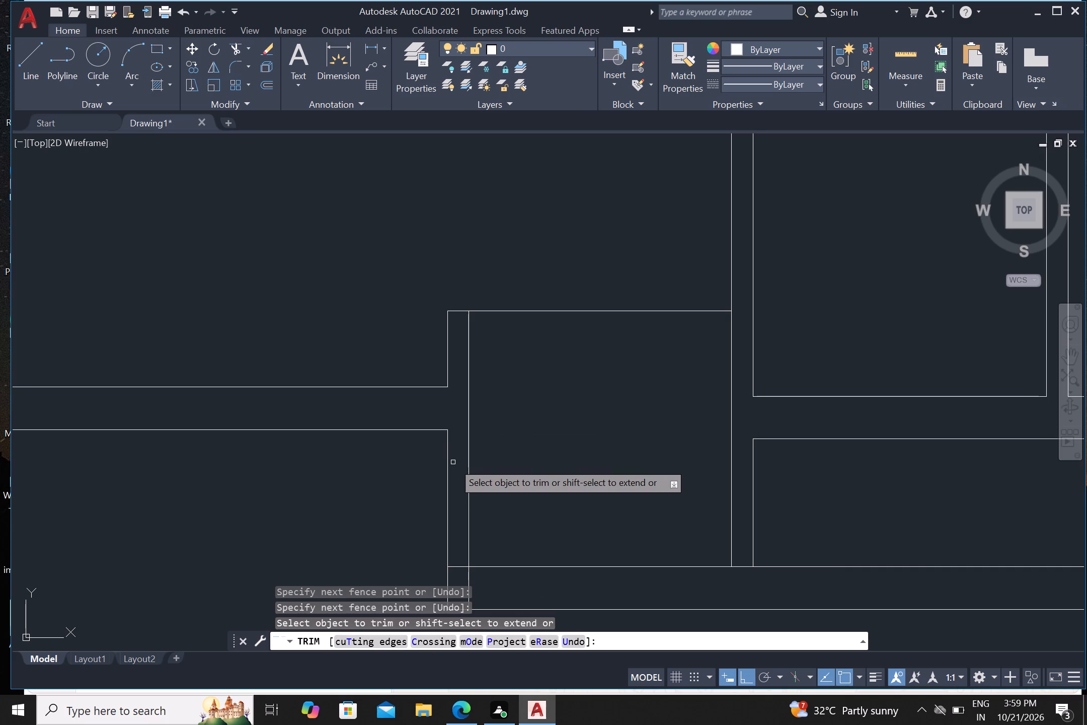
Trim the overlapping stubs at the small room's lower-left corner and the inner bottom line inside its double east wall.
scroll(455, 480, "down", 1)
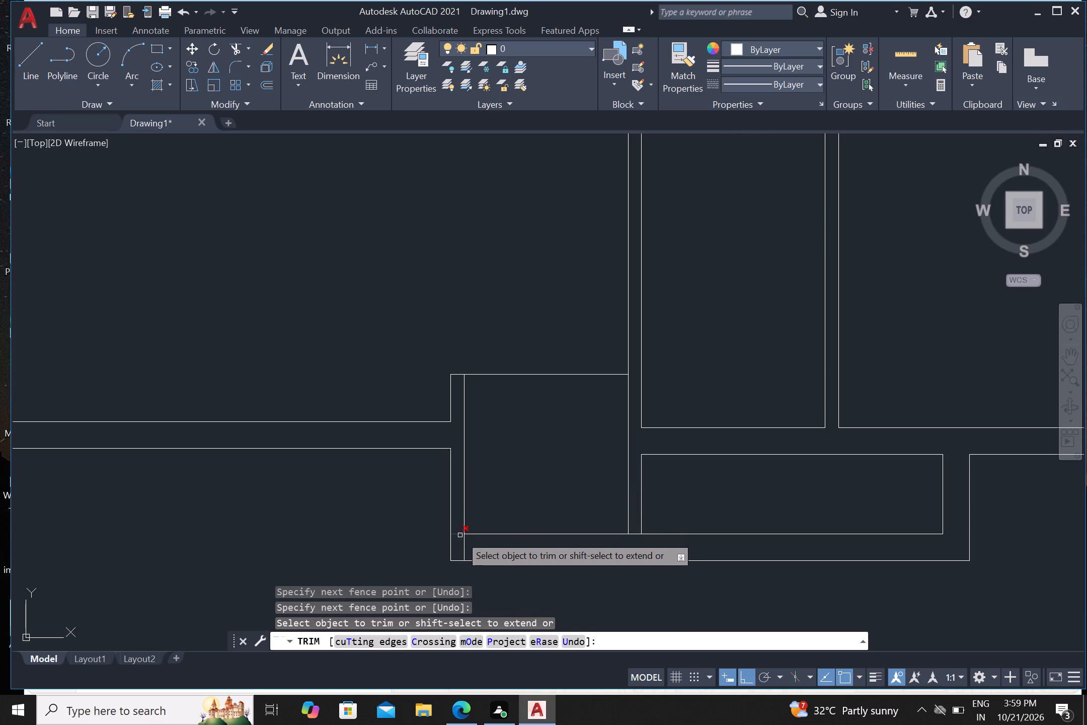
left_click(459, 534)
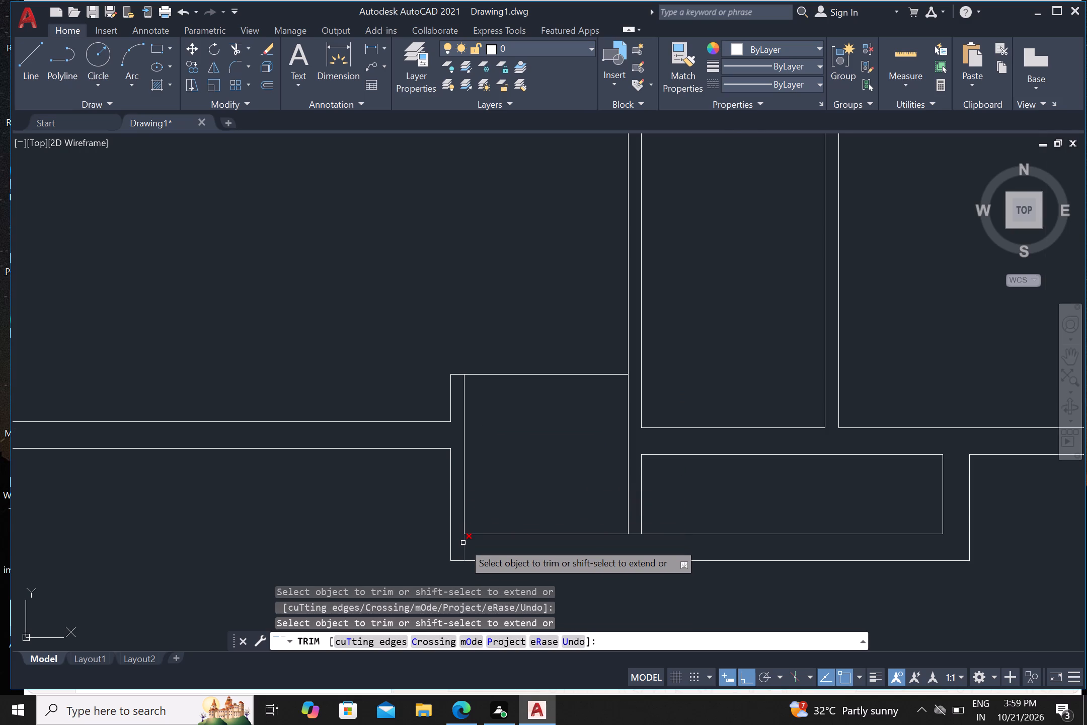
left_click(463, 542)
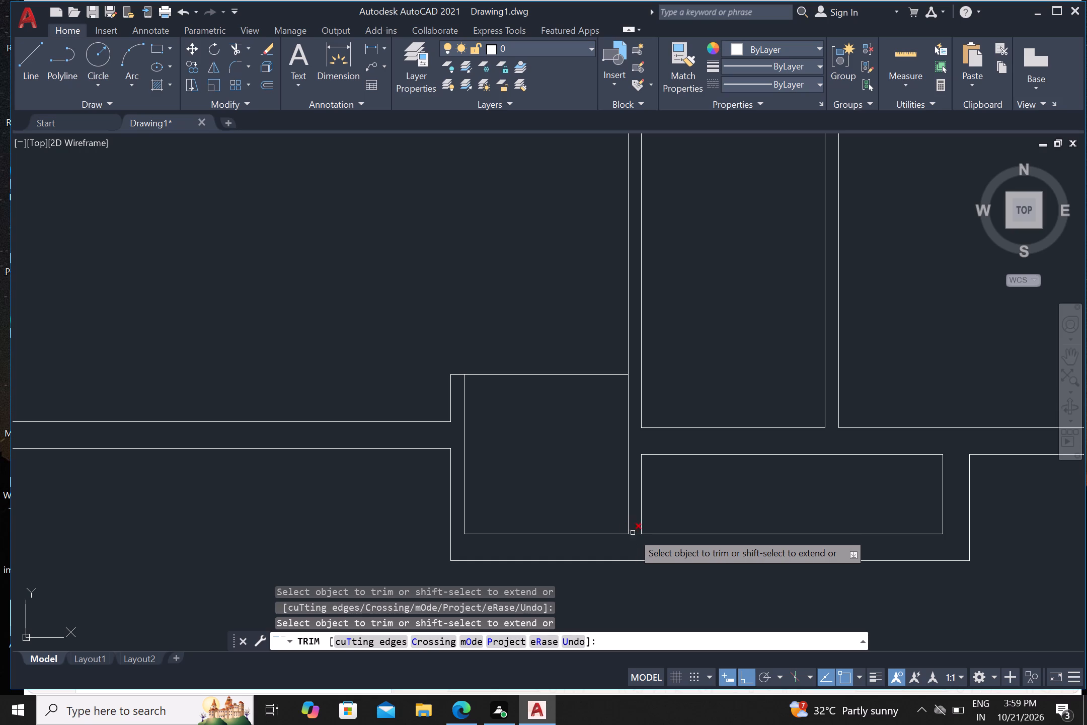
left_click(634, 534)
scroll(624, 535, "down", 2)
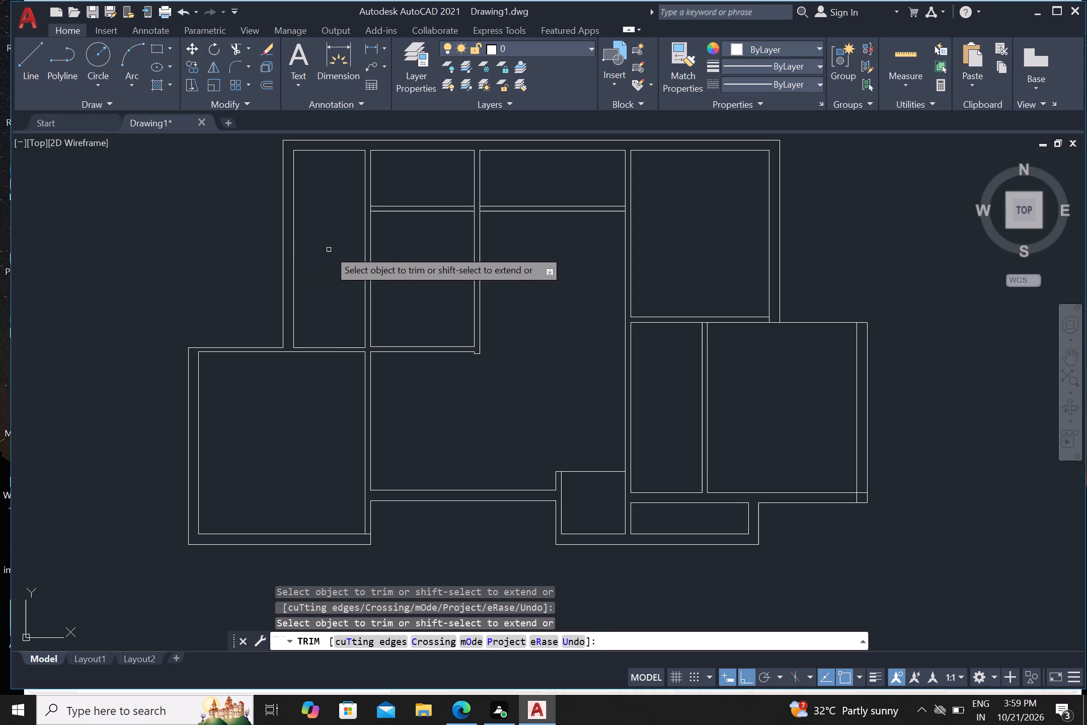
key("Escape")
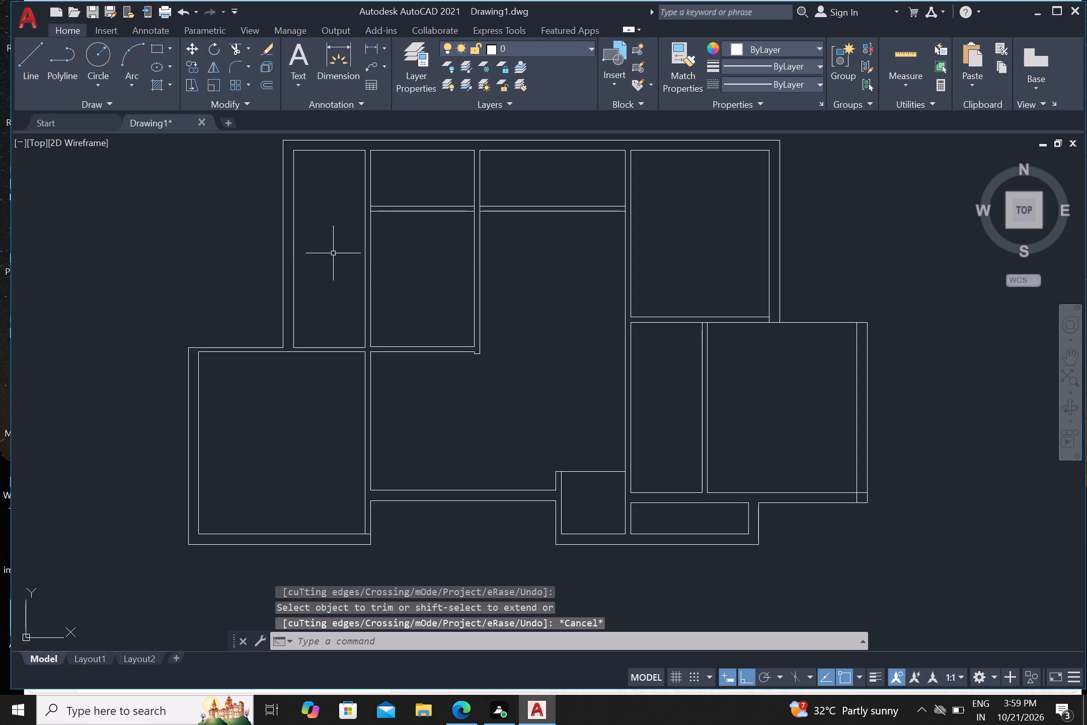
Draw two horizontal lines extending the upper rooms' double partition westward across the northwest room and past its outer wall.
key("l")
key("Return")
scroll(355, 236, "up", 2)
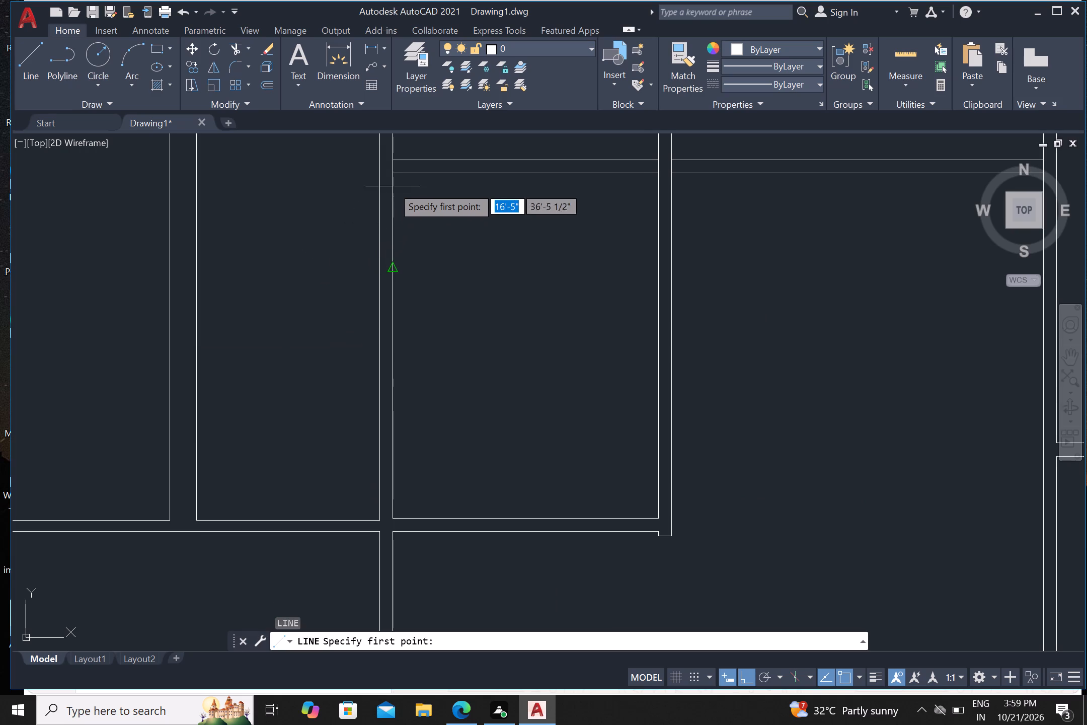
left_click_drag(395, 175, 387, 174)
left_click(150, 238)
key("Return")
scroll(165, 240, "down", 2)
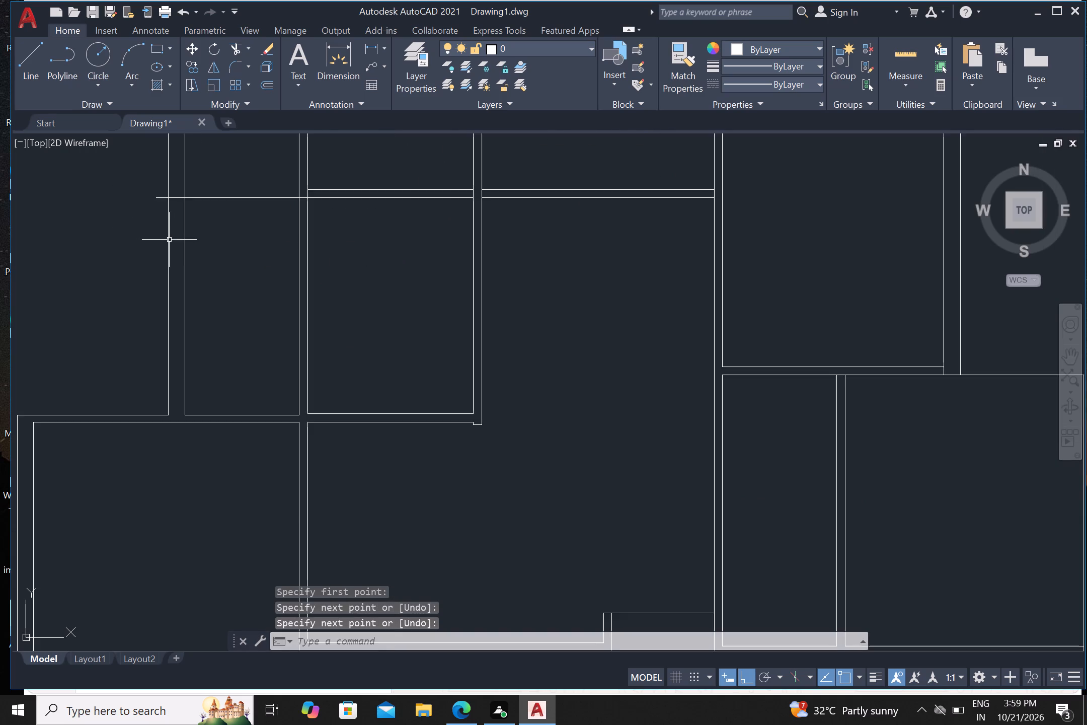
key("Return")
scroll(249, 201, "up", 3)
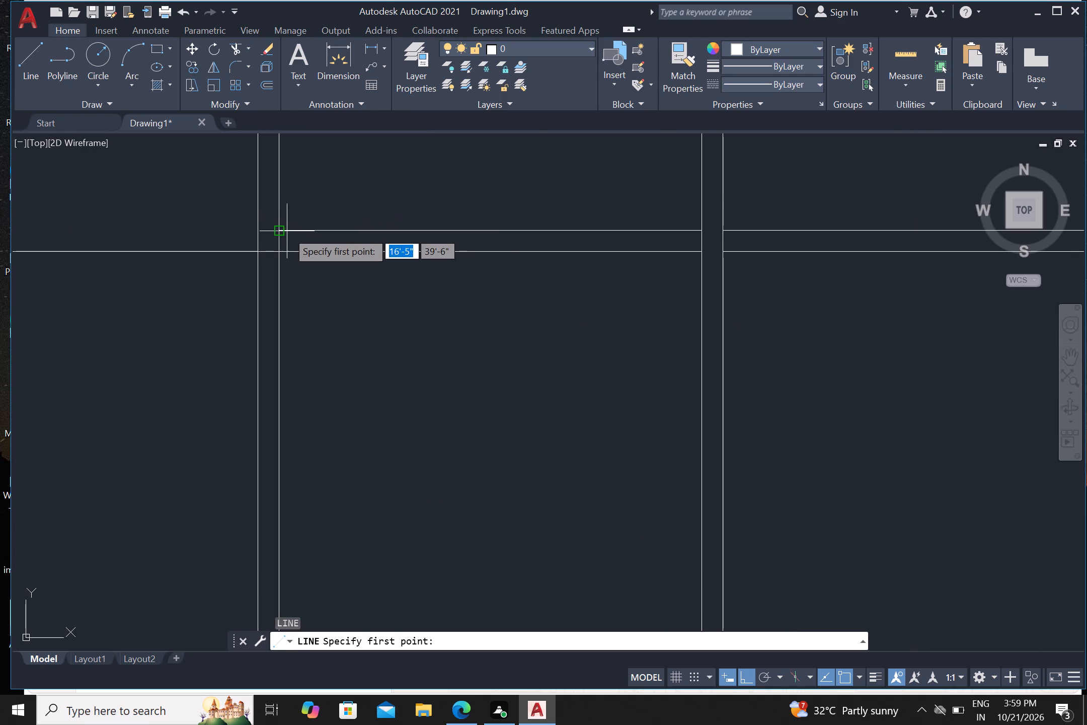
left_click(276, 231)
scroll(276, 231, "down", 2)
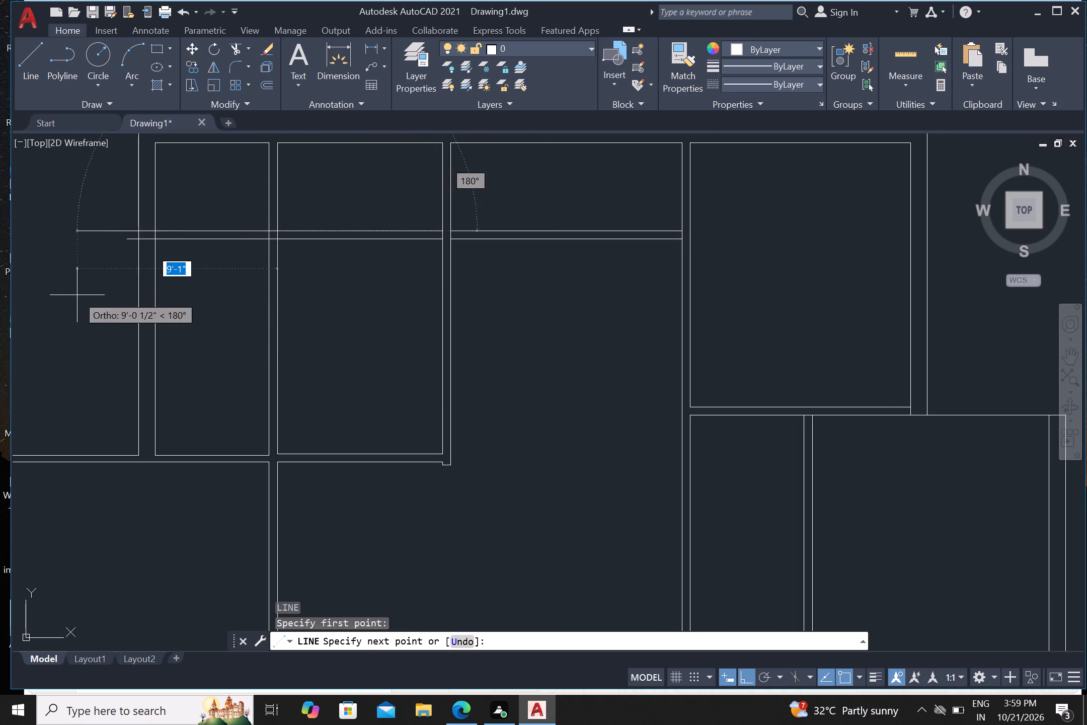
left_click(116, 247)
key("Return")
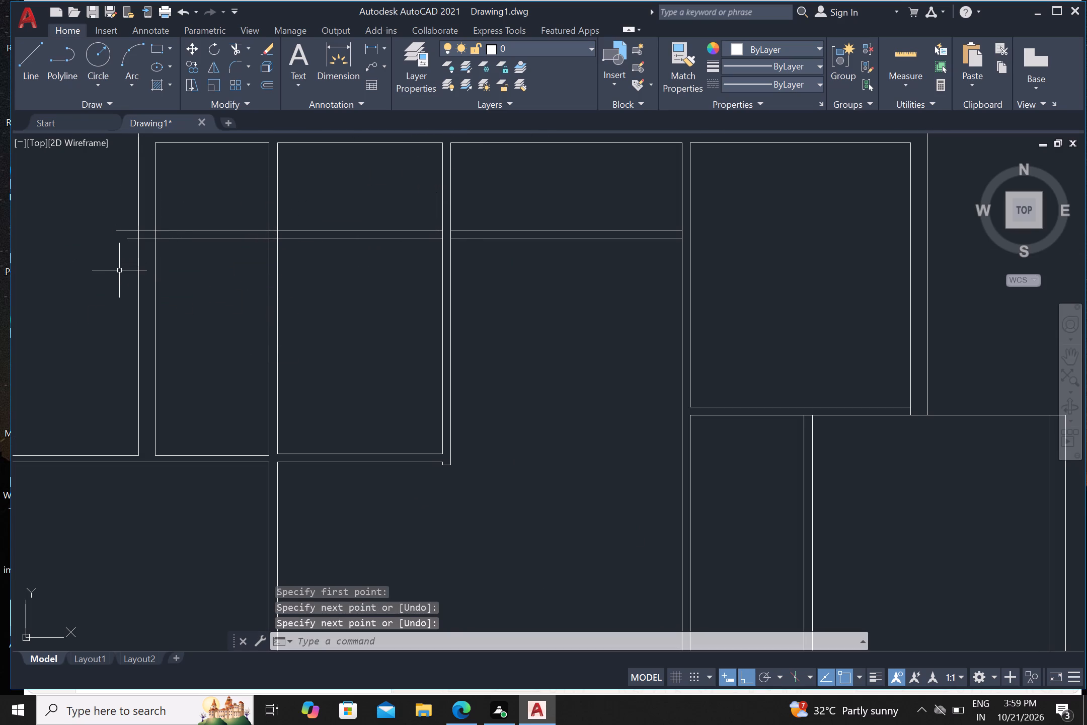
key("Escape")
Trim both new partition lines back to the inner face of the northwest room's west outer wall.
key("t")
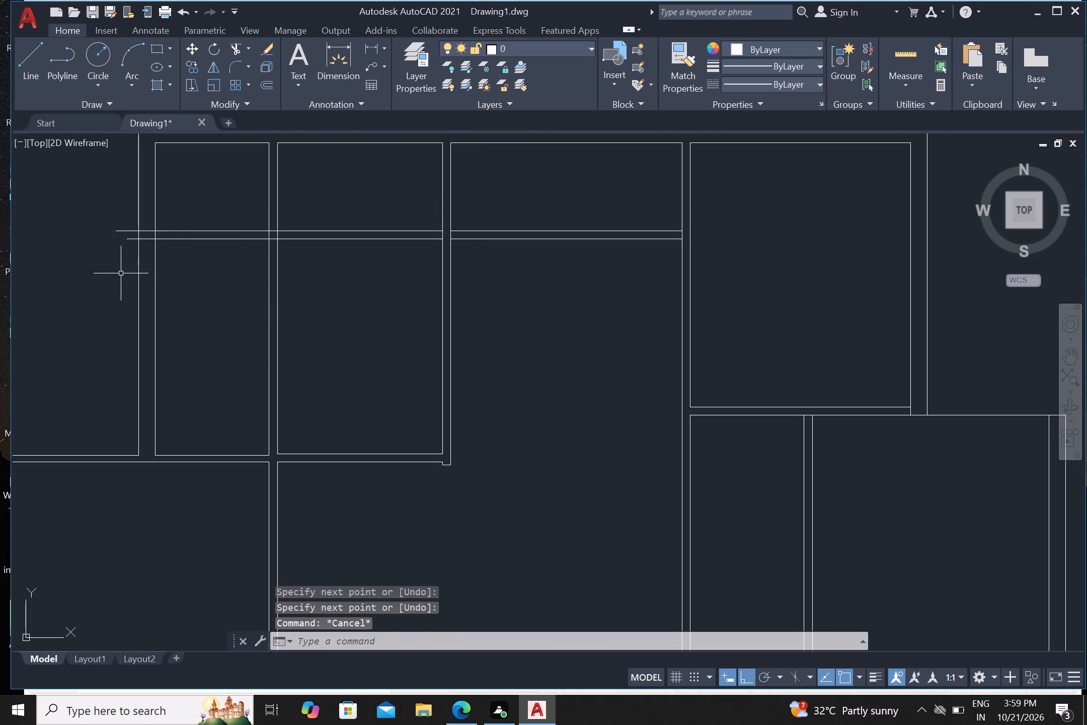
key("r")
key("Return")
left_click(129, 218)
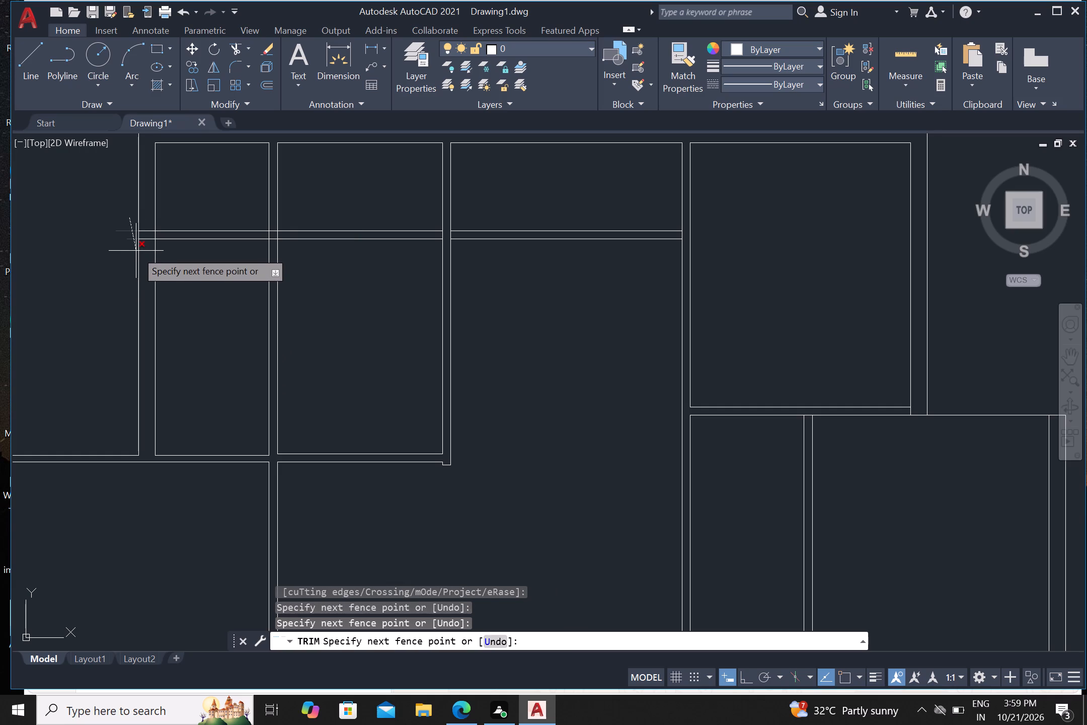
left_click(128, 251)
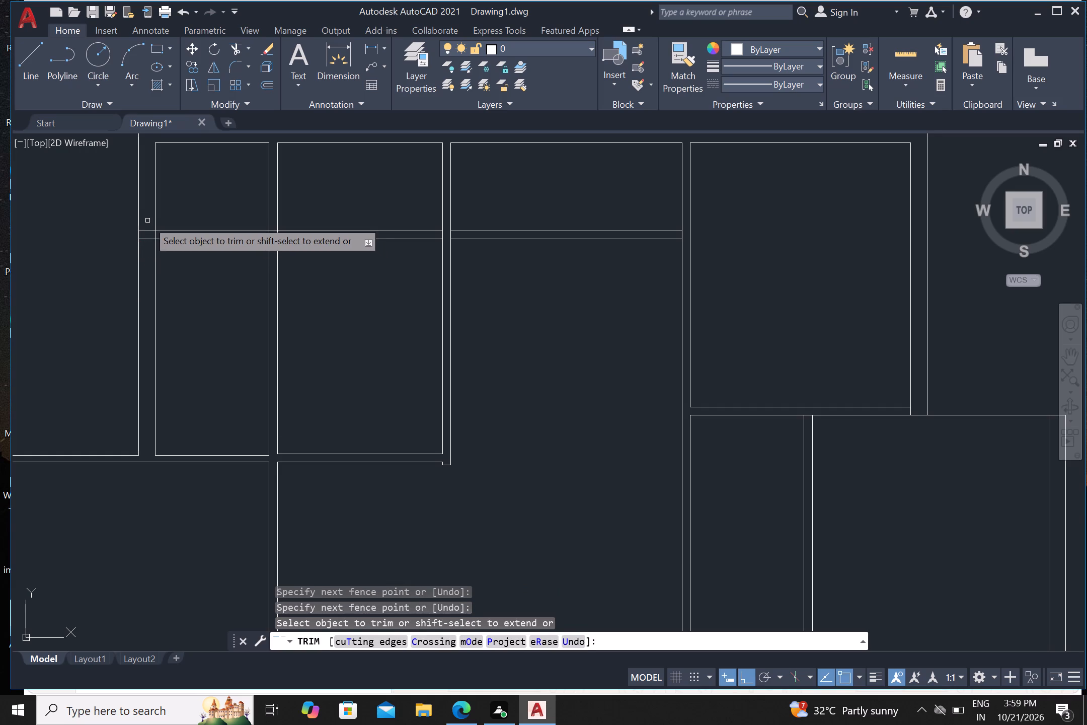
left_click(147, 221)
left_click(149, 248)
Trim the overlapping segments where the extended partition meets the west wall's inner line and crosses the double vertical wall.
scroll(143, 236, "up", 2)
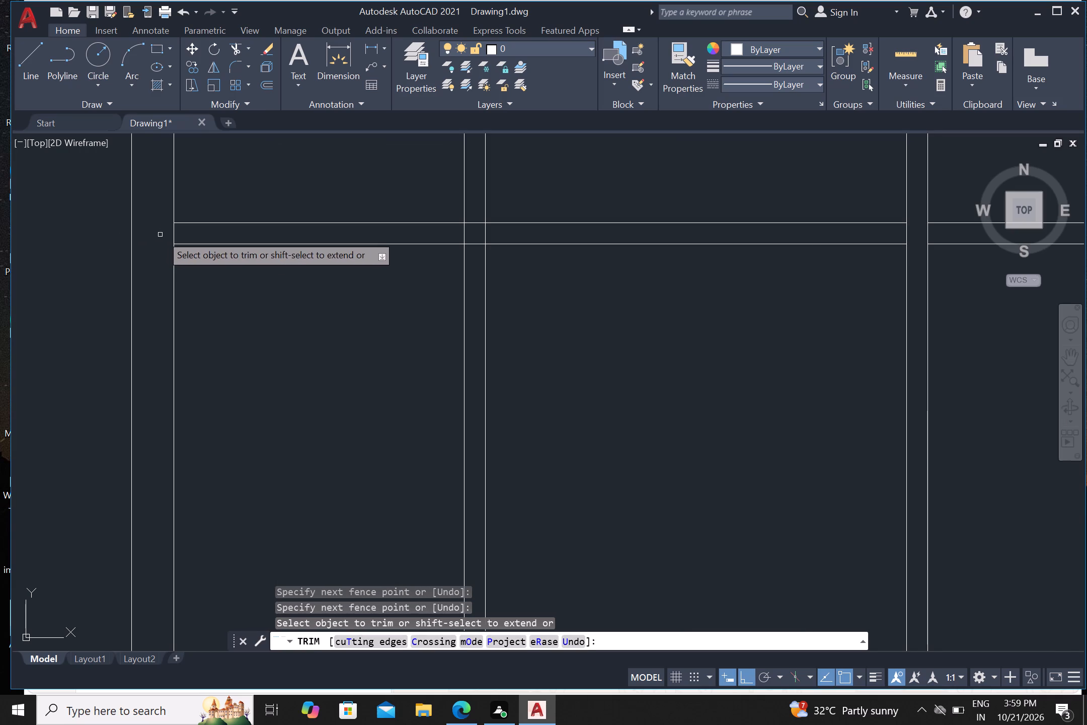
left_click(167, 235)
left_click(183, 231)
left_click(455, 232)
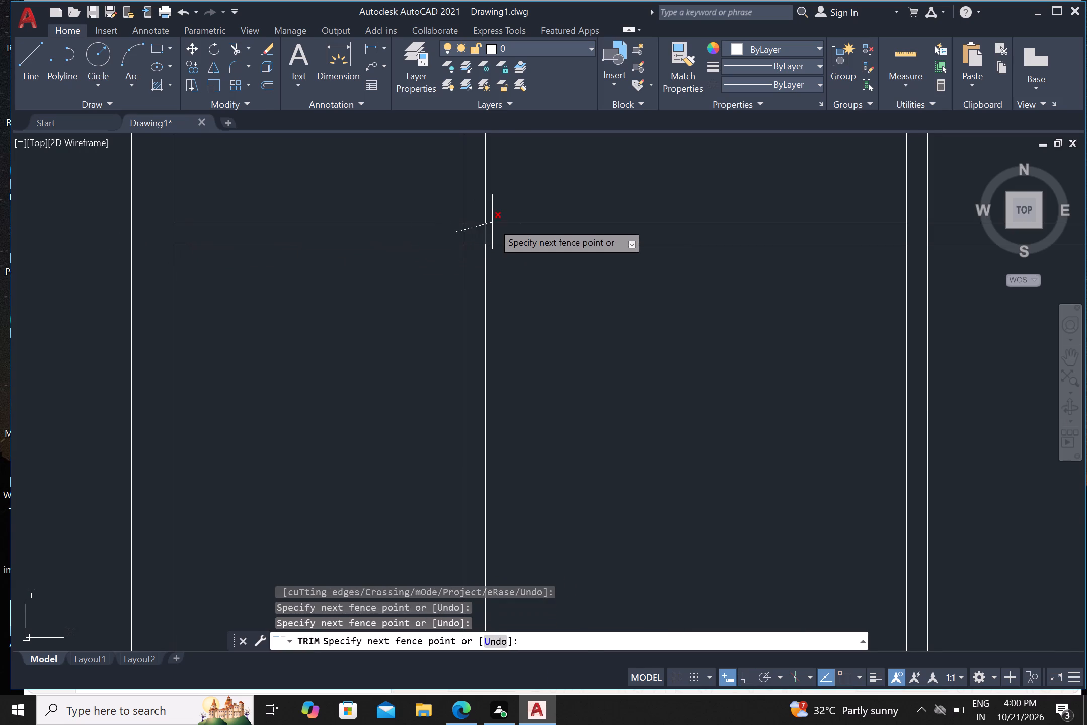
left_click(495, 232)
left_click(478, 215)
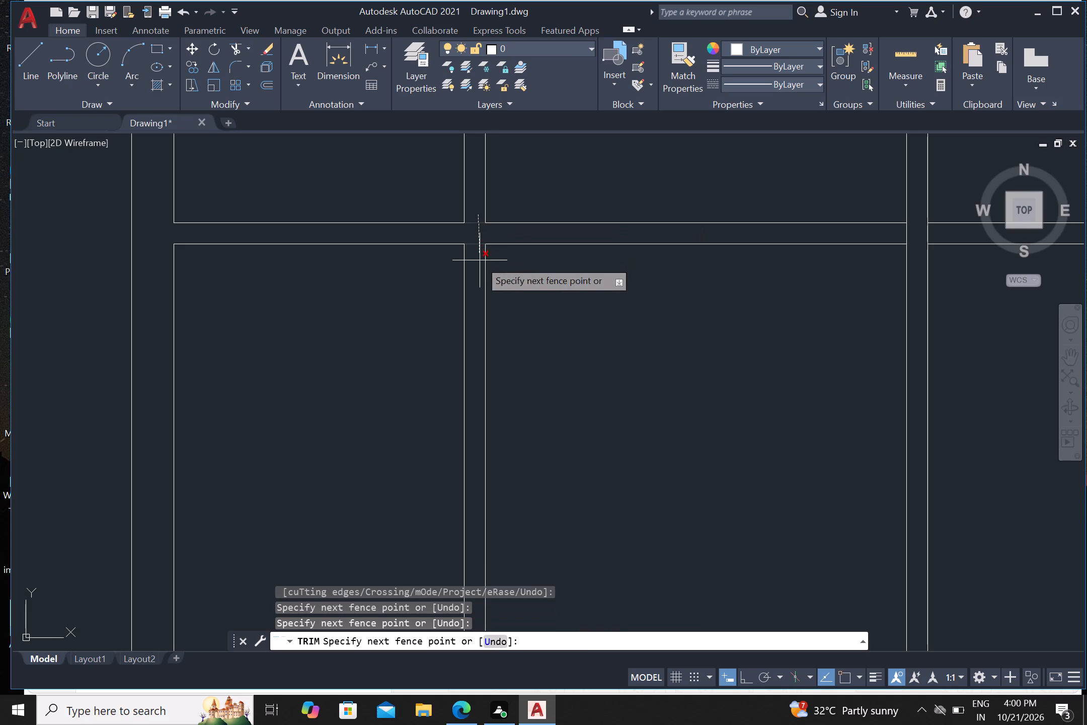
left_click(480, 260)
scroll(474, 247, "down", 3)
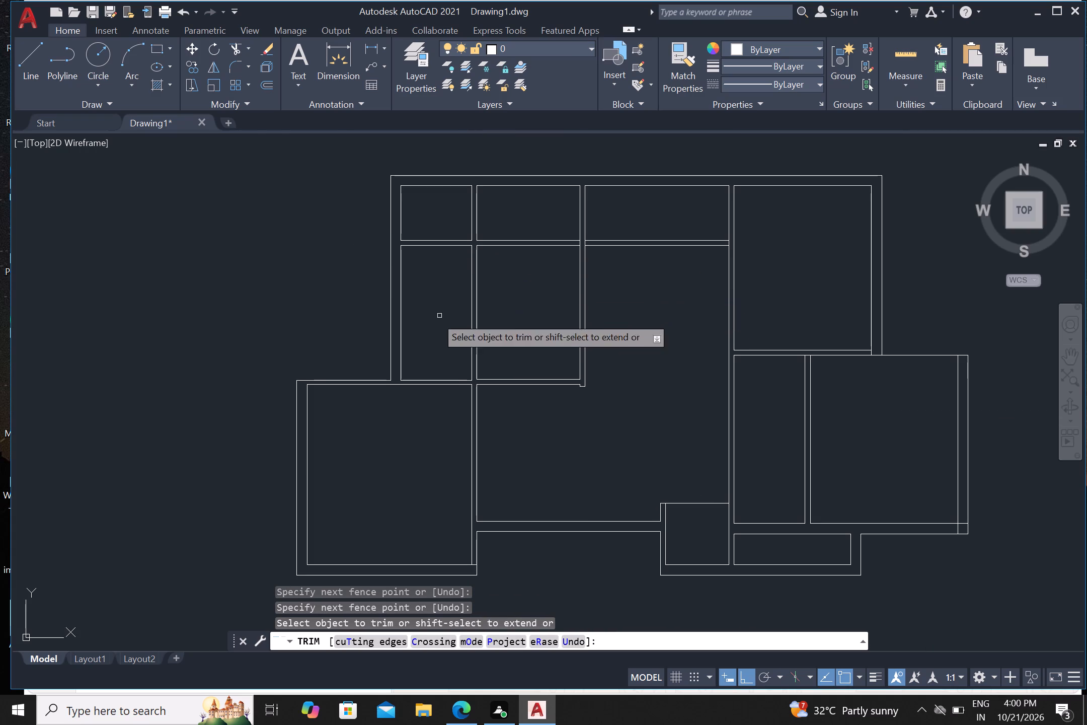
scroll(397, 430, "down", 1)
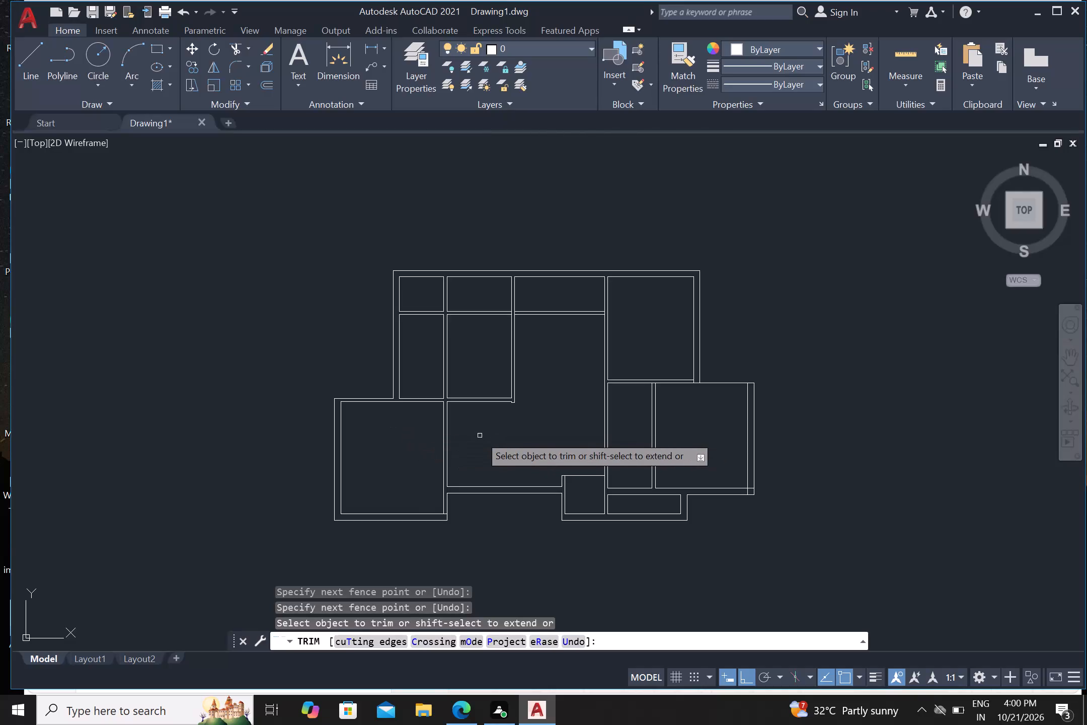
middle_click_drag(501, 439, 503, 405)
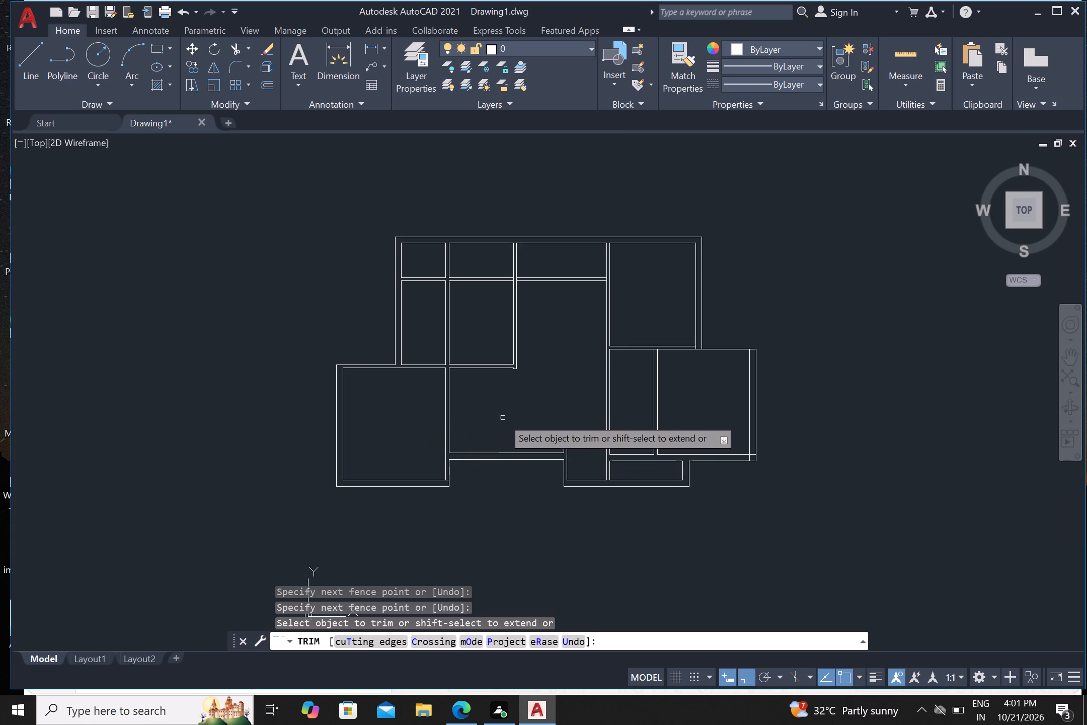
key("Escape")
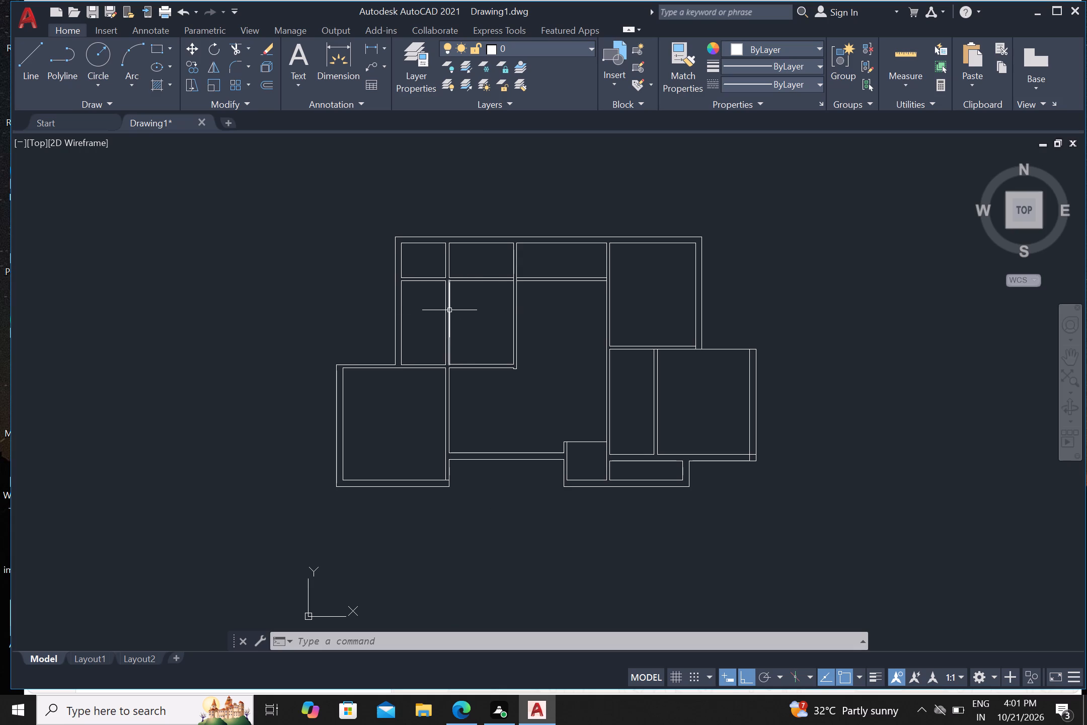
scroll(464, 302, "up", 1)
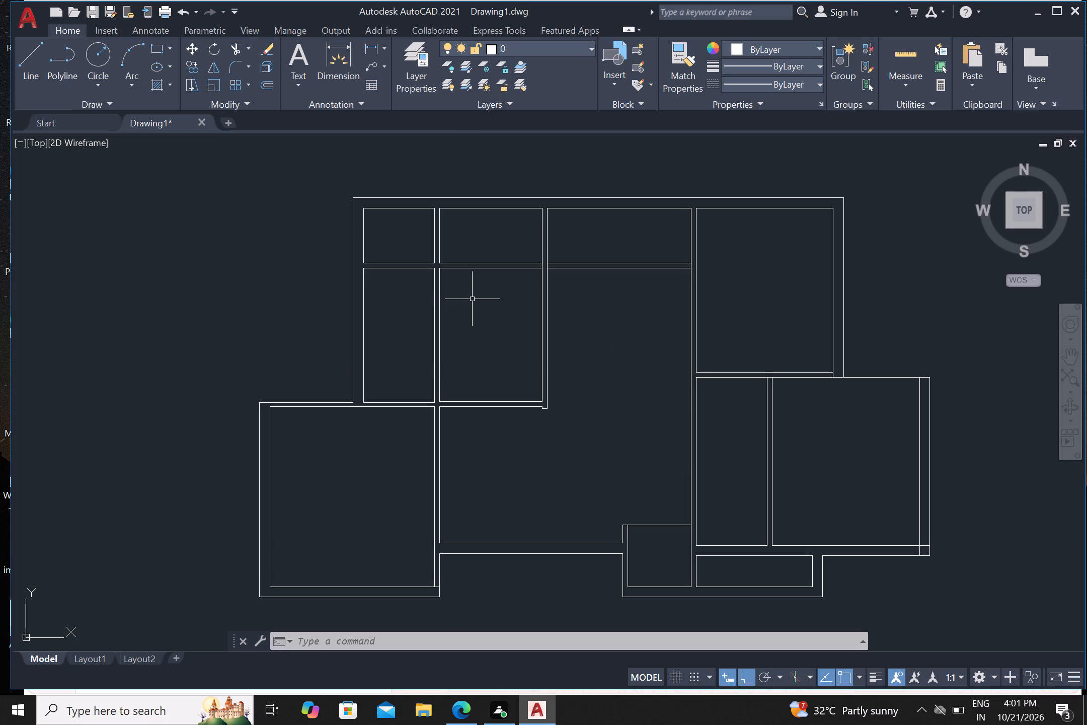
Draw a short vertical guide line downward from the midpoint of the horizontal partition in the second column of rooms from the west.
key("Escape")
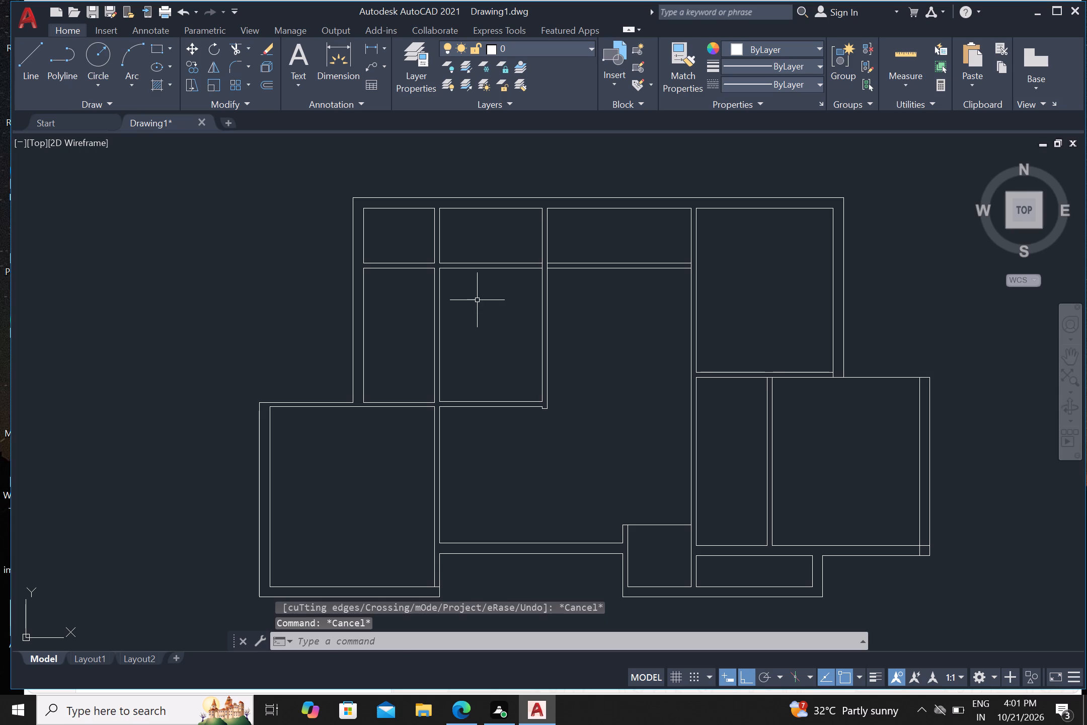
key("l")
key("Return")
scroll(491, 295, "up", 2)
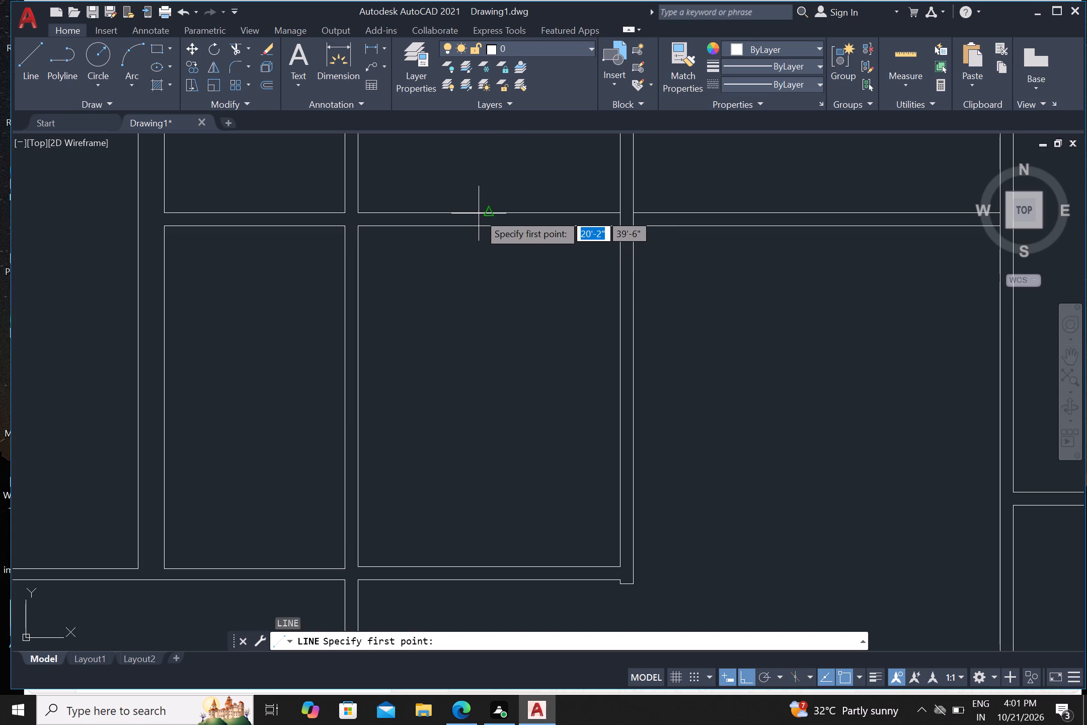
left_click_drag(492, 213, 494, 229)
left_click(495, 290)
key("Return")
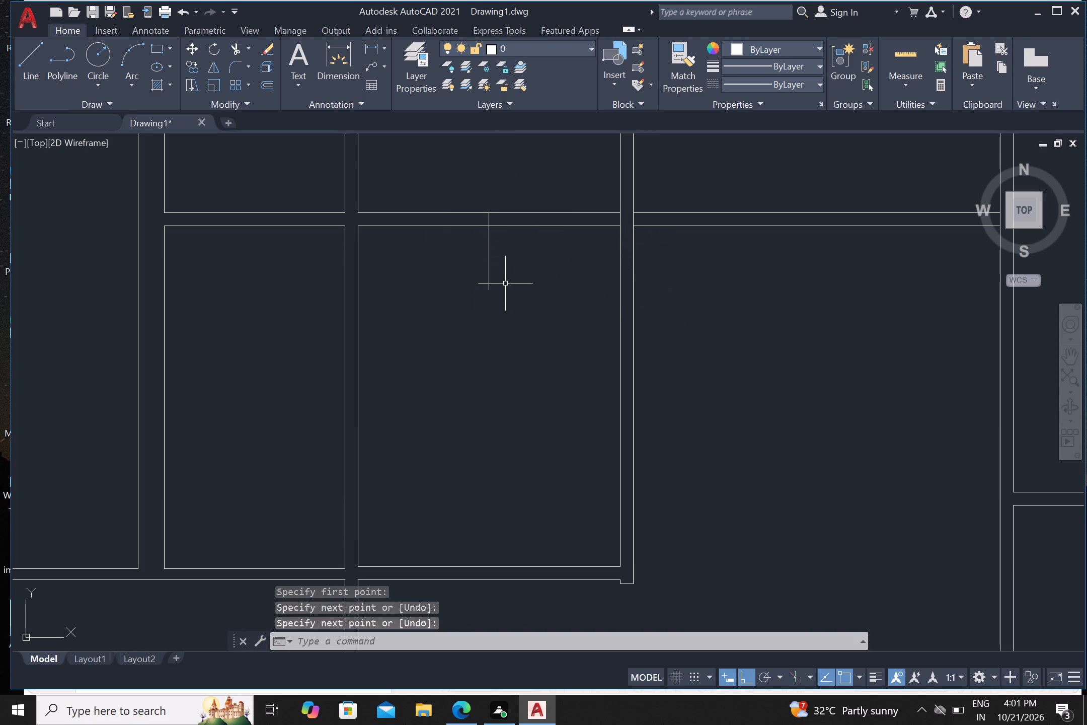
Offset the vertical guide line 1'3" to both its east and west sides.
key("o")
key("Return")
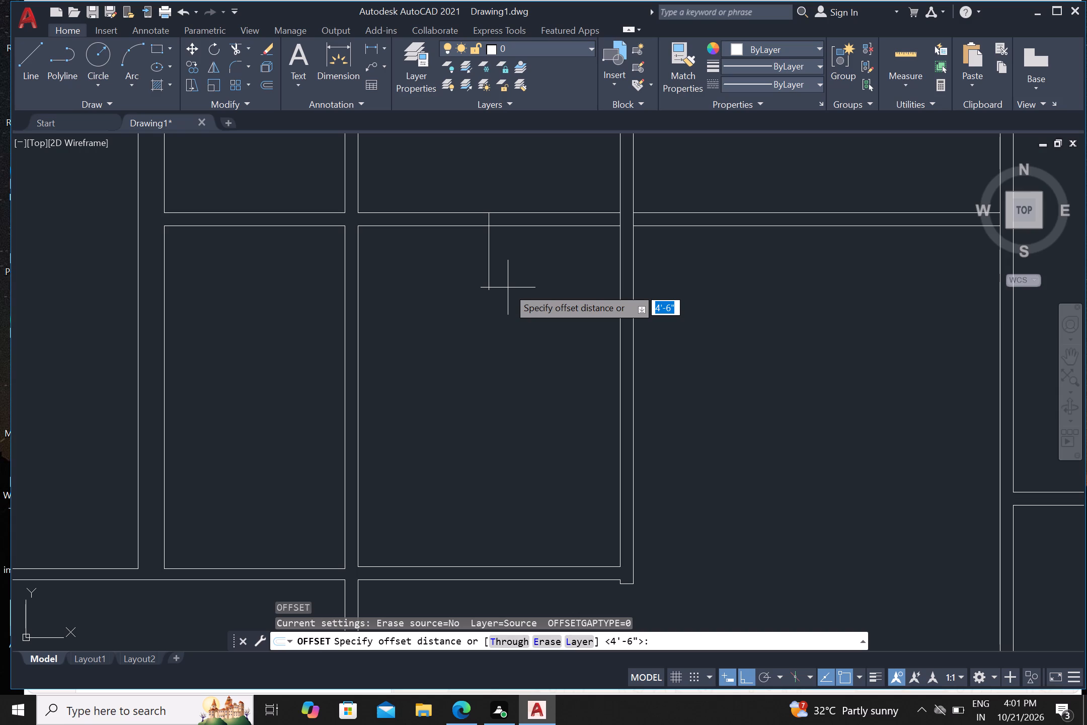
type("1'3")
key("shift+quotedbl")
key("Return")
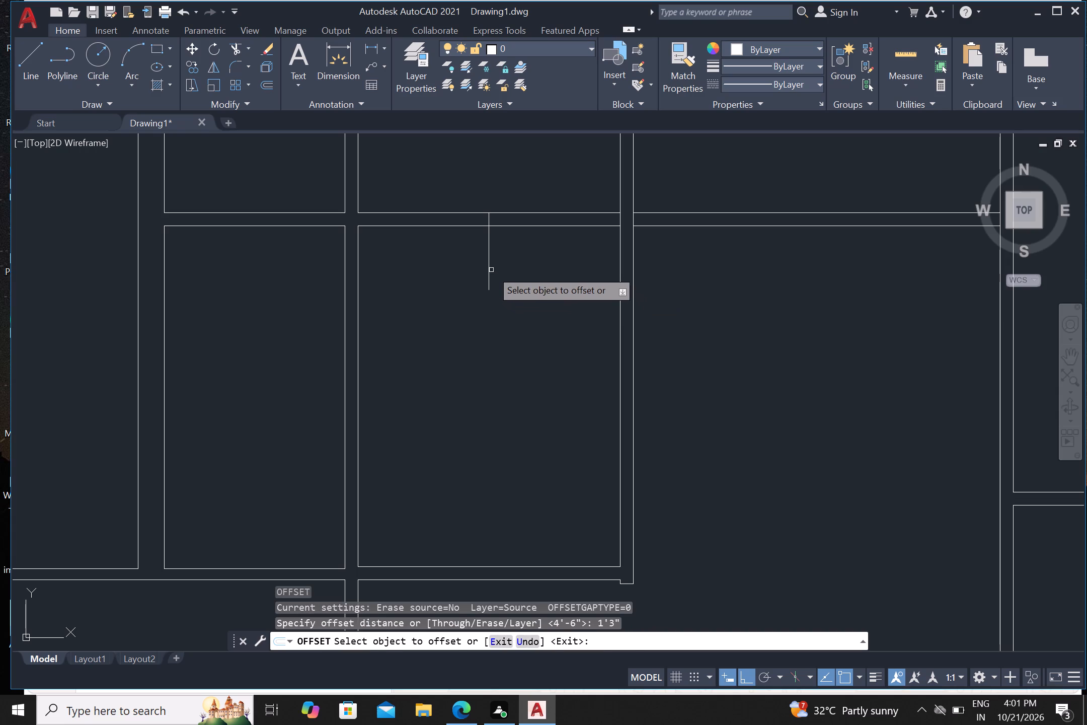
left_click_drag(490, 264, 496, 260)
left_click_drag(545, 257, 550, 257)
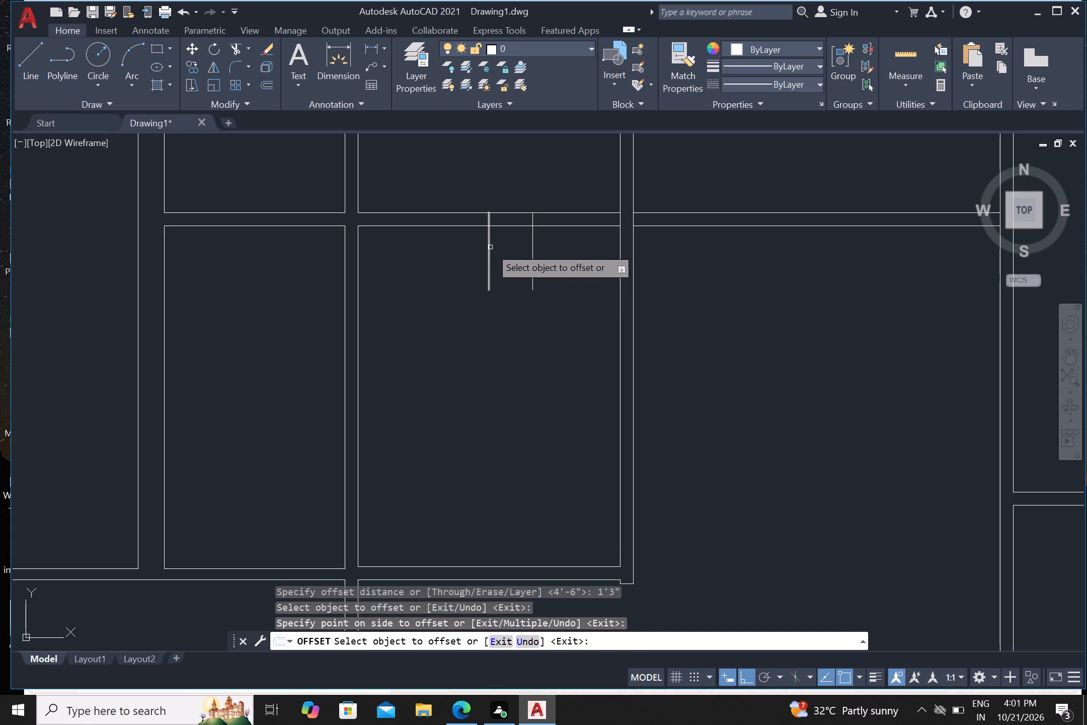
left_click_drag(490, 247, 467, 256)
left_click(449, 265)
key("Escape")
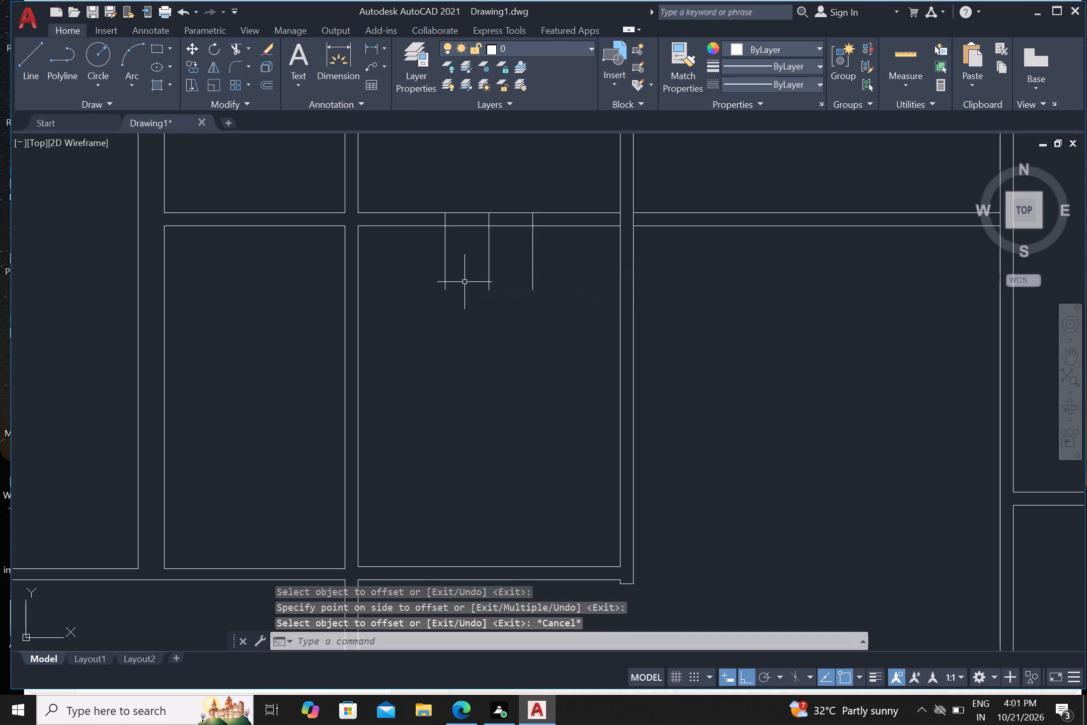
Trim the partition between the two offset lines into a door opening, and clear the centre guide line and excess below the jambs.
type("tr")
key("Return")
left_click_drag(465, 261, 464, 253)
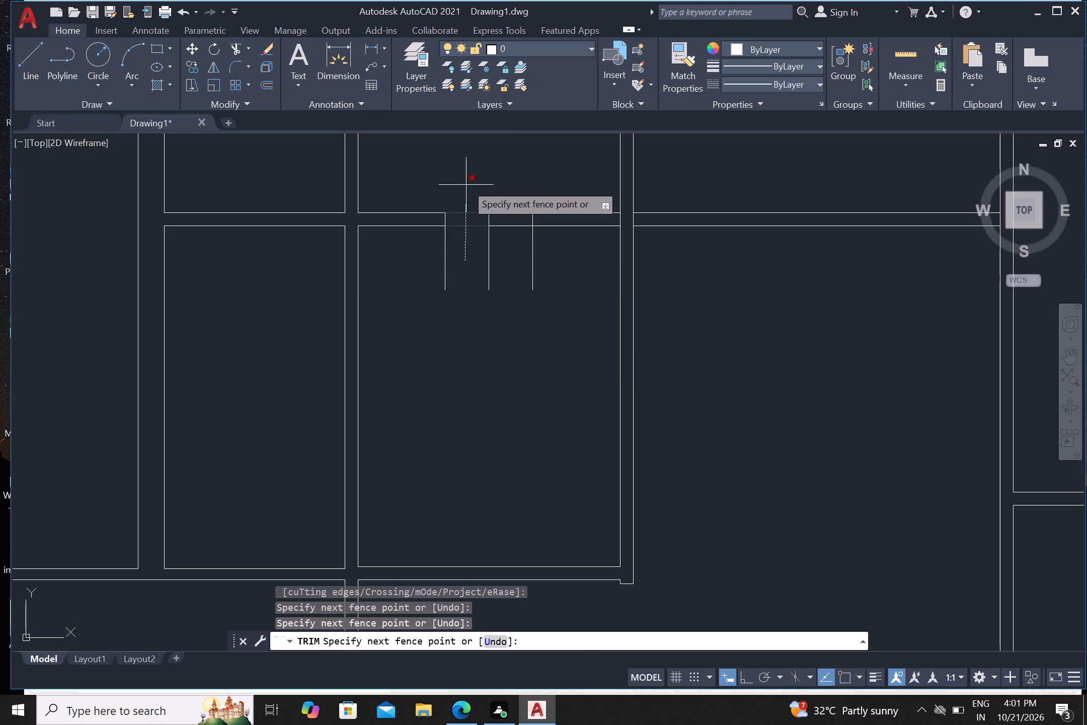
left_click(473, 199)
left_click_drag(512, 194, 509, 207)
left_click_drag(507, 246, 511, 246)
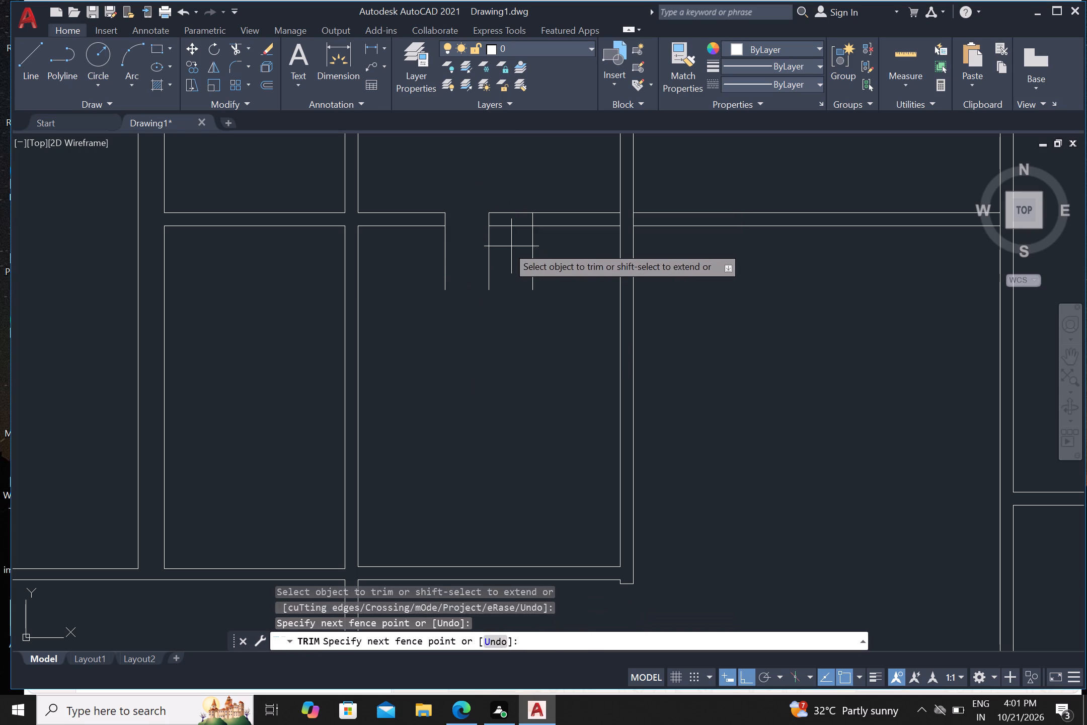
left_click_drag(511, 246, 510, 241)
left_click_drag(503, 196, 503, 224)
left_click(444, 255)
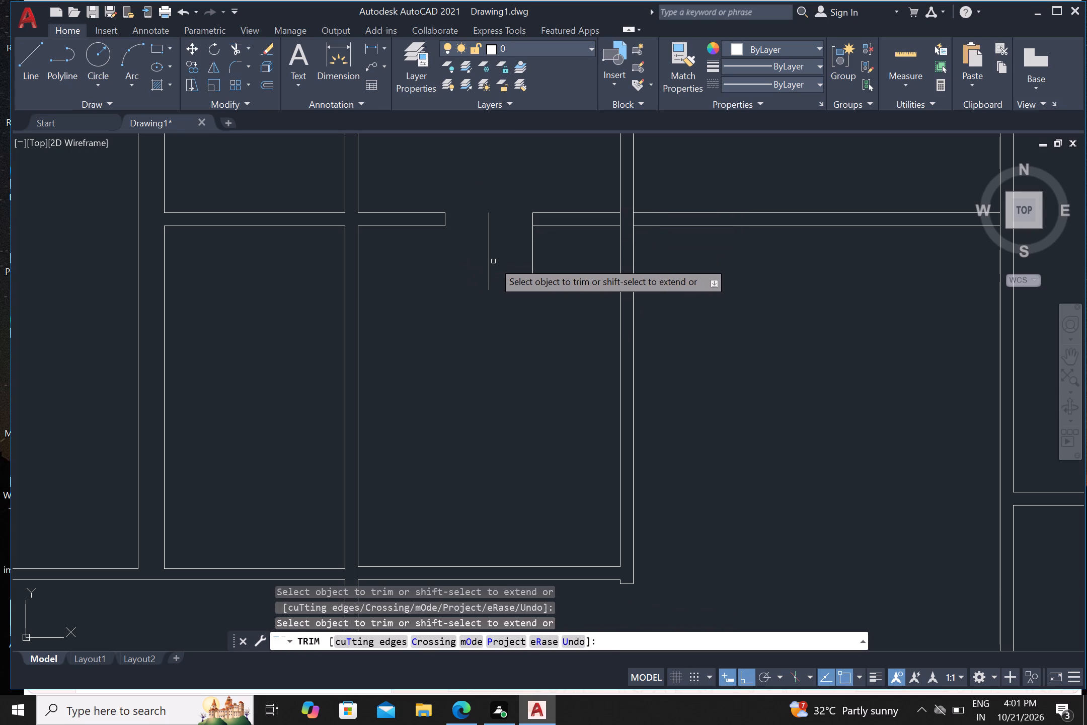
left_click_drag(470, 265, 478, 263)
left_click_drag(574, 260, 568, 259)
left_click(481, 265)
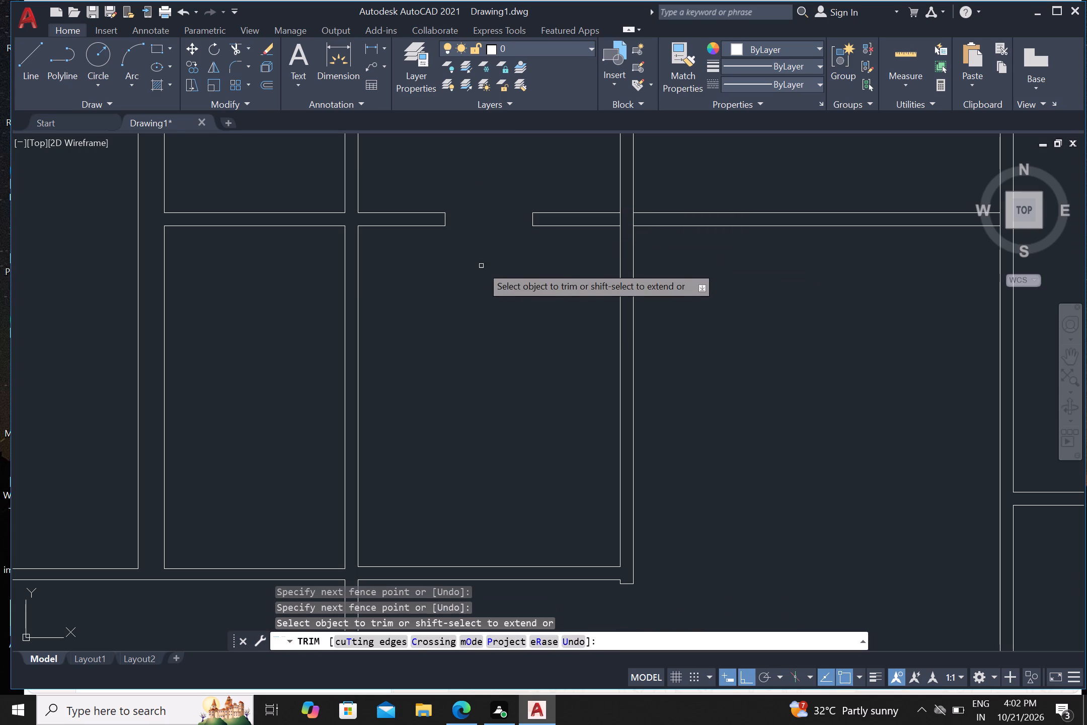
scroll(492, 267, "down", 3)
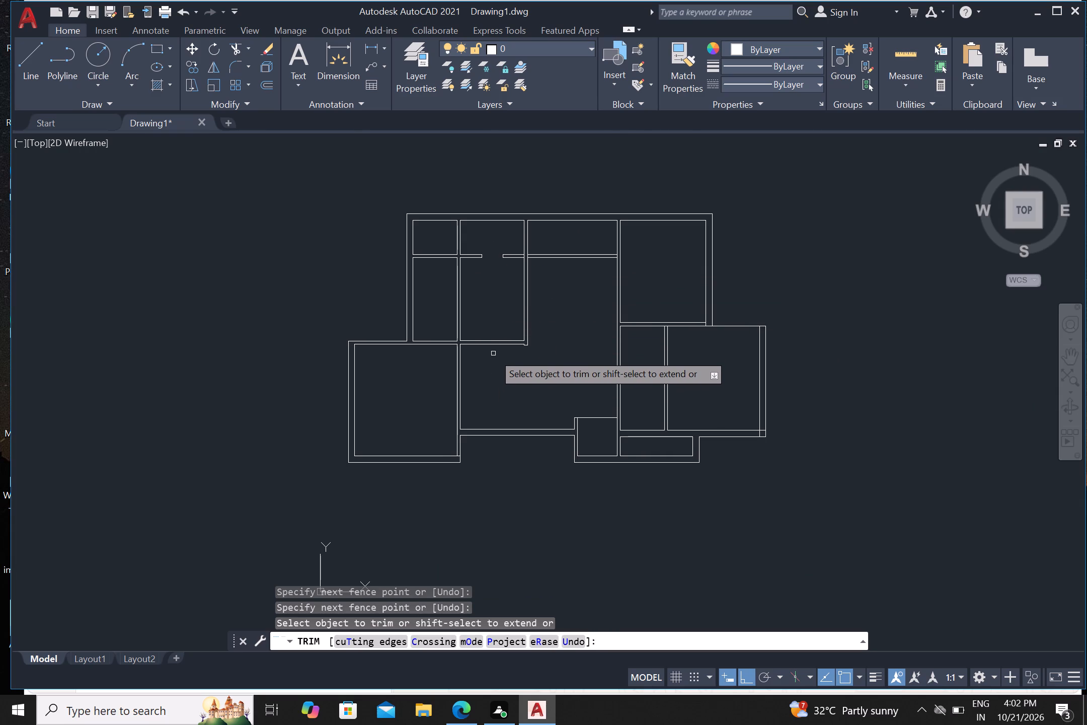
scroll(493, 353, "up", 1)
key("Escape")
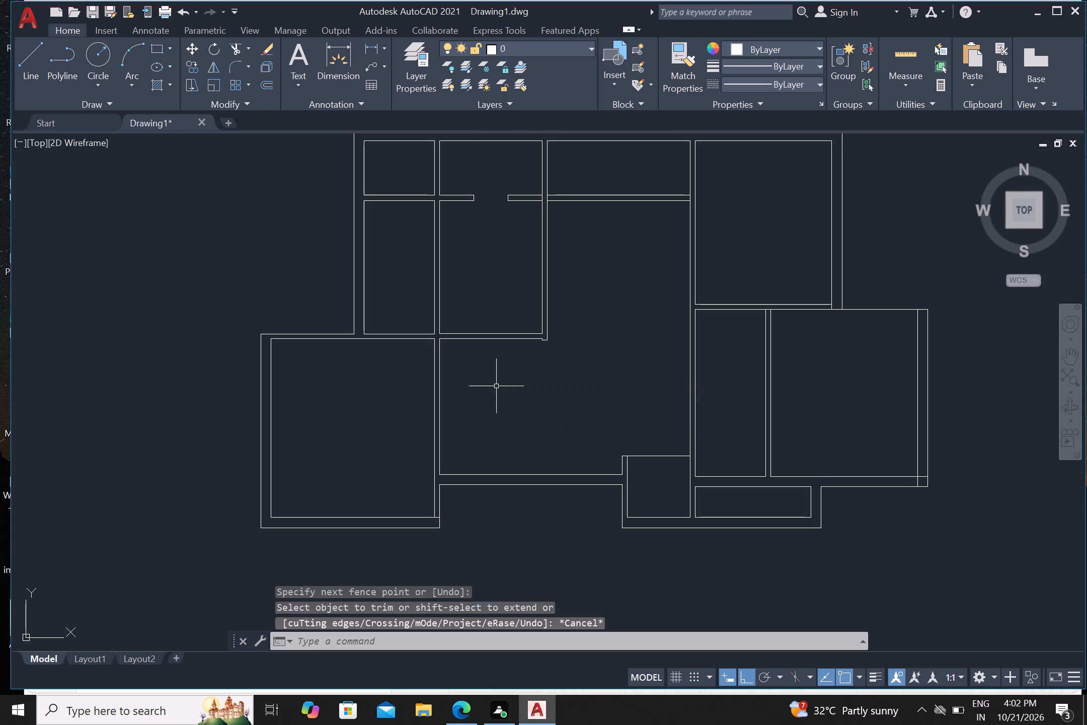
Draw two vertical lines from the new opening's jambs down across the double partition at the bottom of the same room.
key("l")
key("Return")
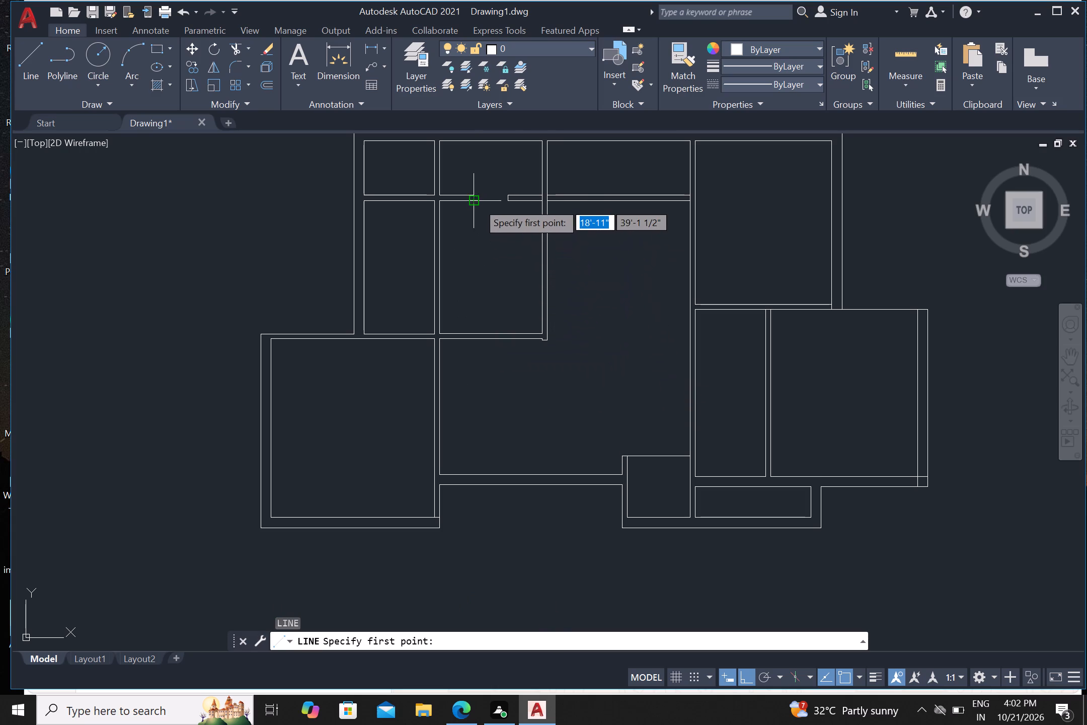
left_click_drag(477, 202, 480, 211)
left_click_drag(468, 398, 470, 389)
key("Return")
key("Return")
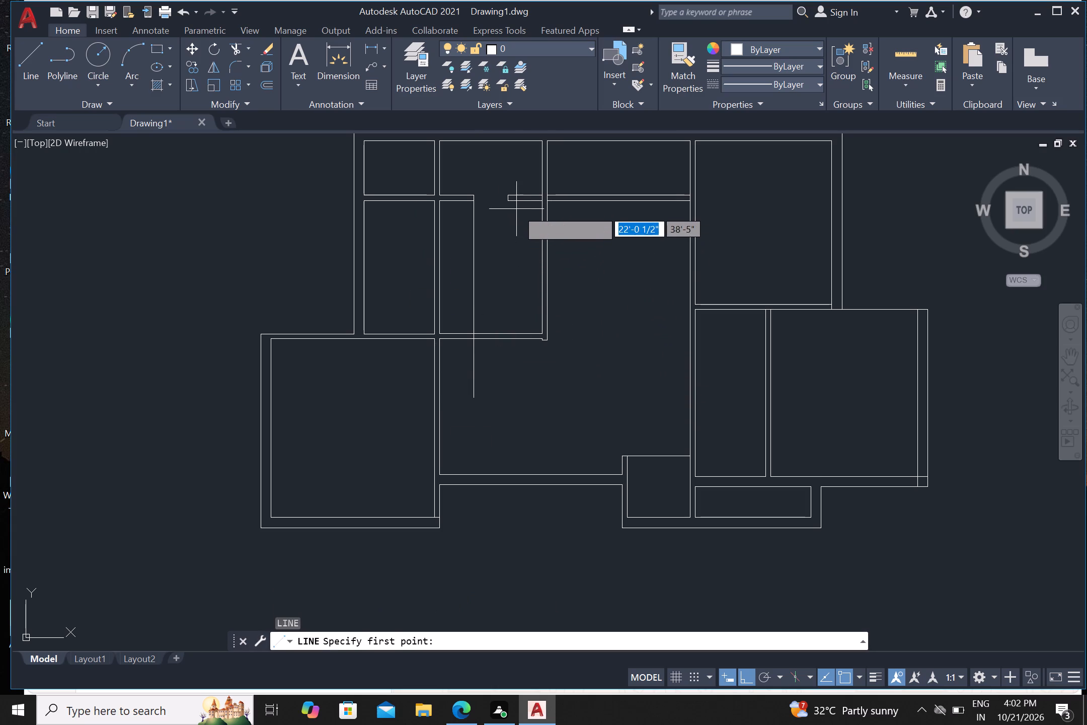
left_click_drag(512, 204, 511, 211)
left_click_drag(485, 396, 492, 391)
key("Return")
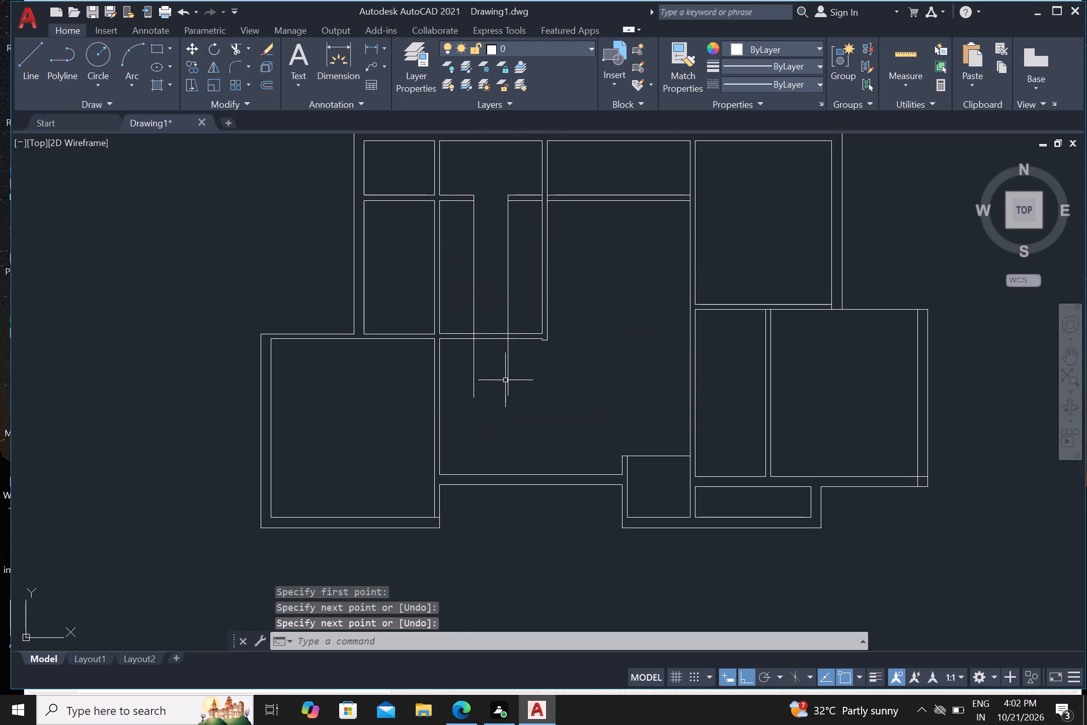
Trim the lower partition between the two vertical lines into a matching door opening, and remove the line portions beyond its jambs.
type("tr")
key("Return")
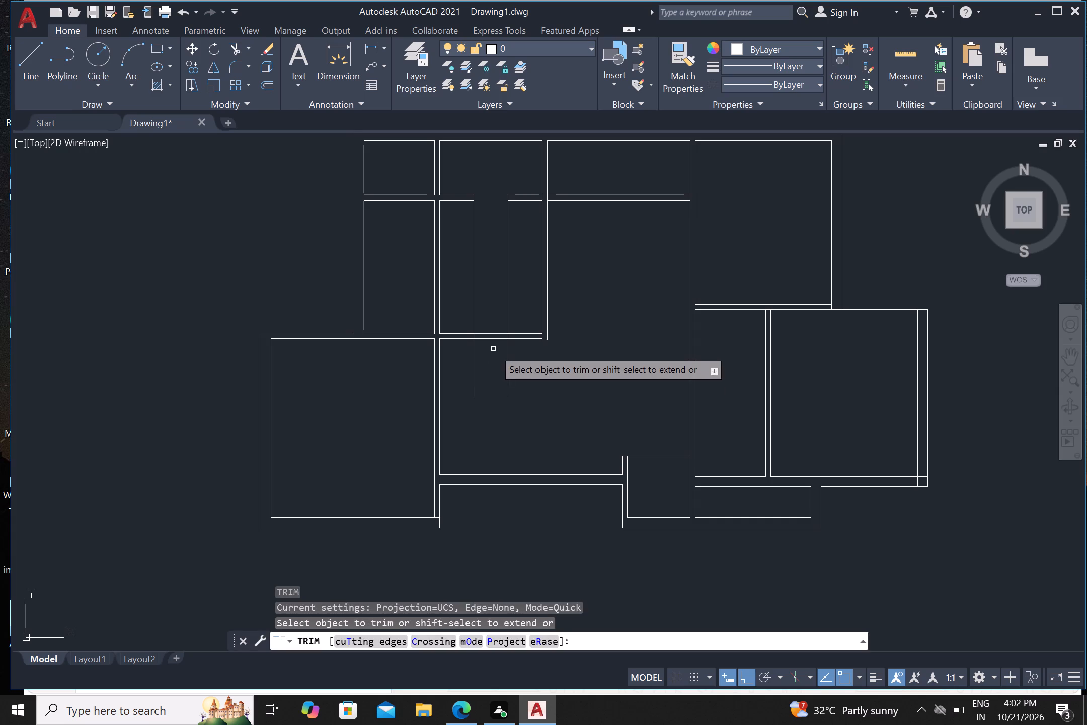
left_click(493, 349)
left_click_drag(488, 319, 486, 329)
left_click(457, 367)
left_click(526, 361)
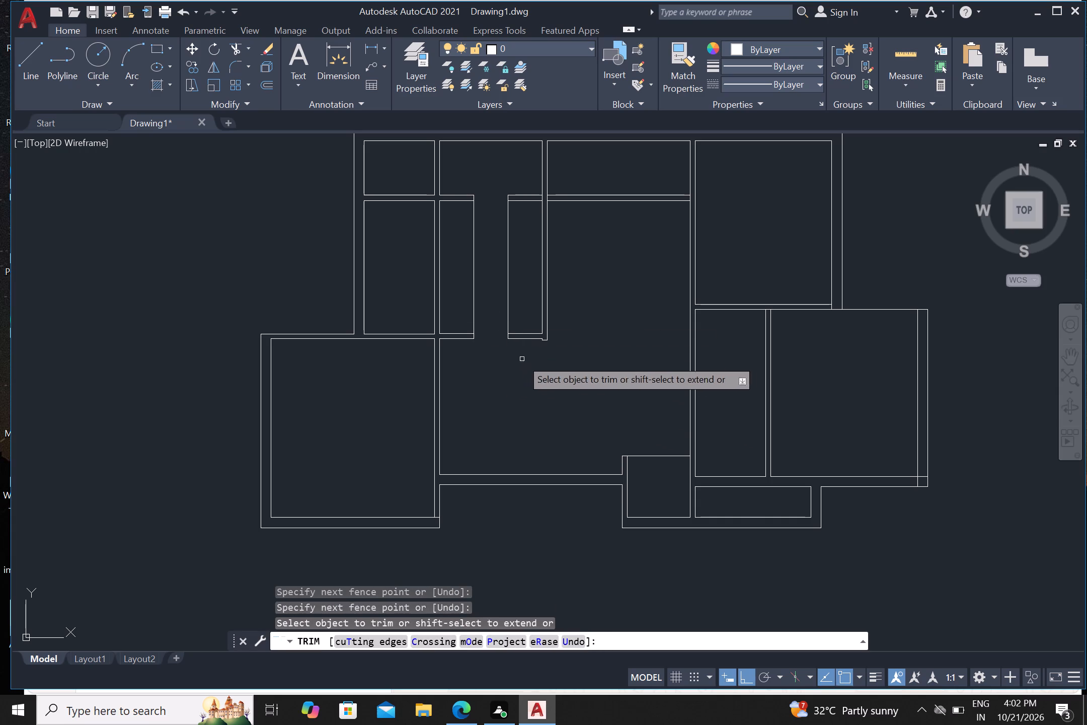
left_click(515, 284)
left_click(465, 293)
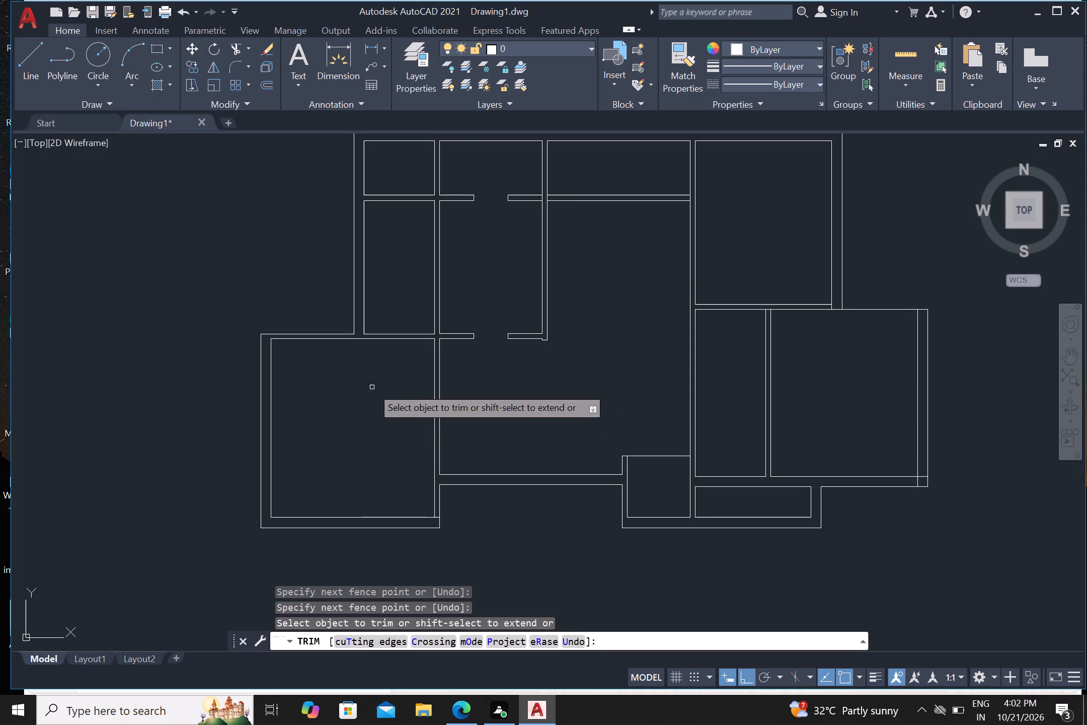
scroll(372, 384, "up", 1)
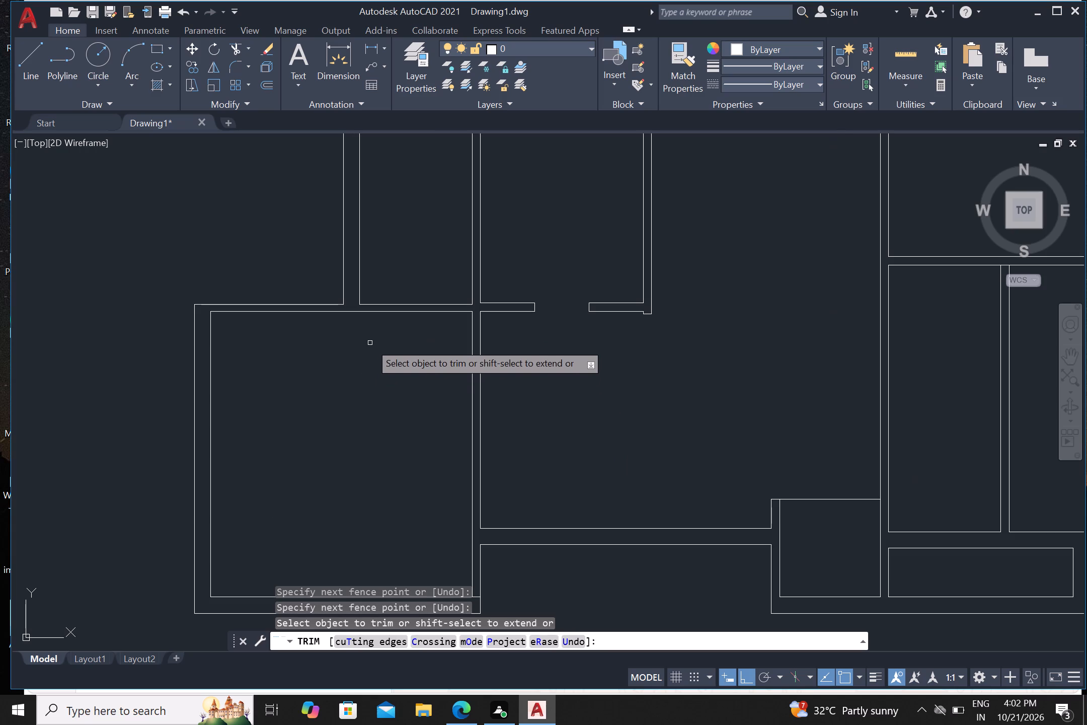
key("Escape")
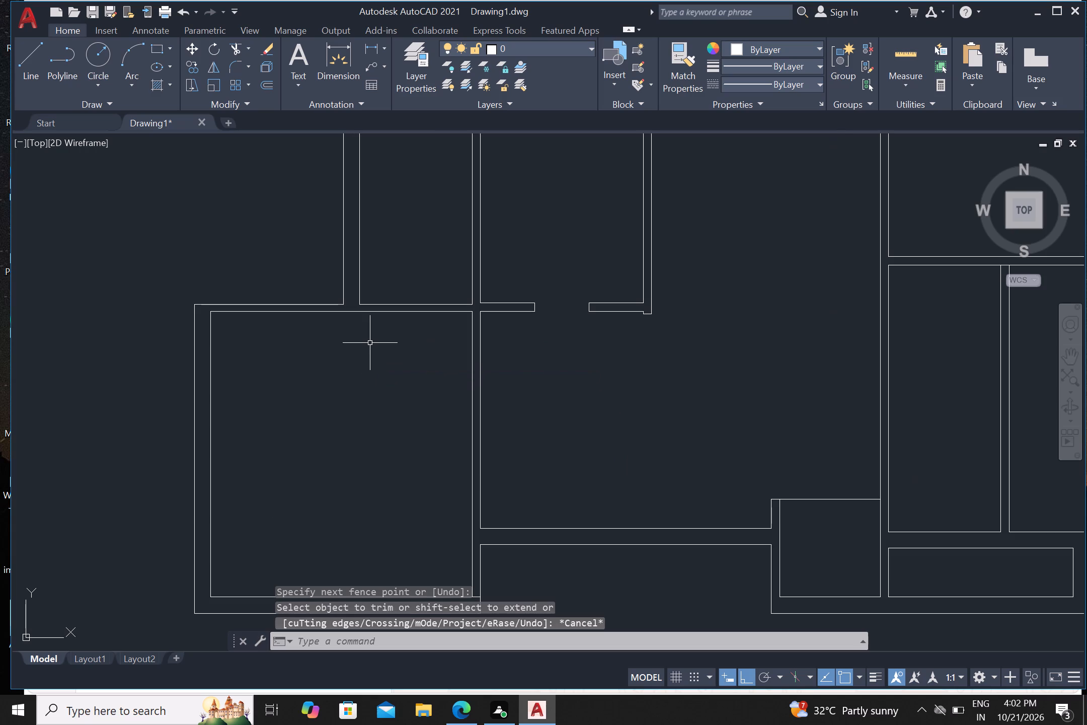
Draw a short vertical line down from the inner face of the adjacent west room's outer wall, across its bottom partition.
key("l")
key("Return")
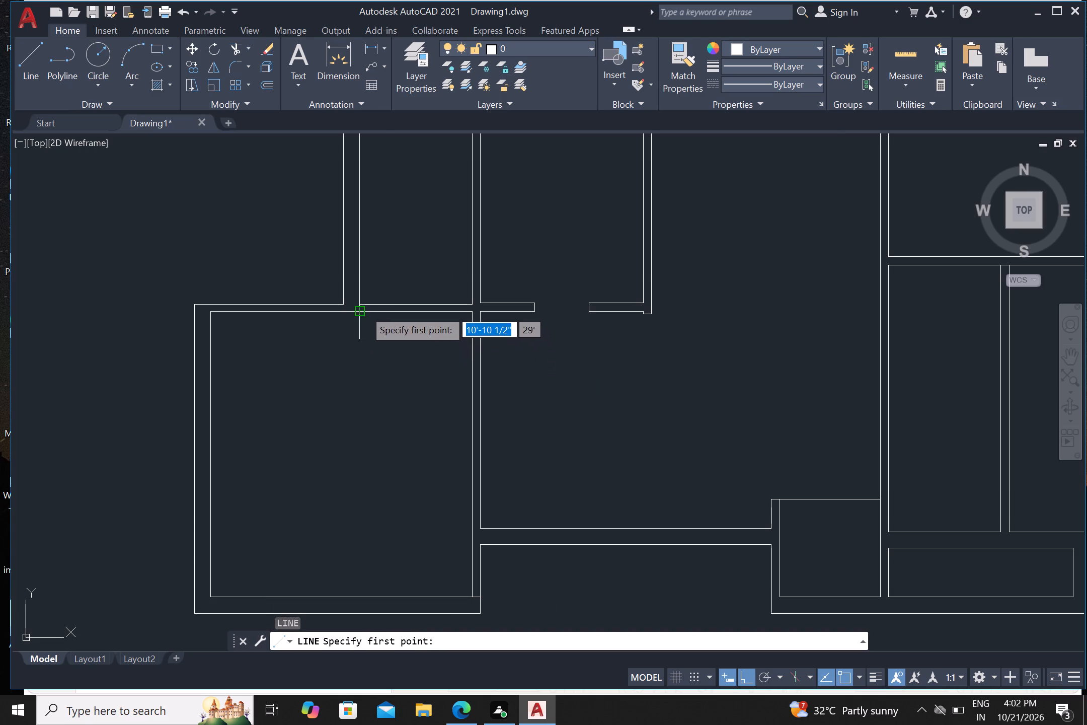
left_click_drag(362, 306, 362, 311)
left_click(364, 349)
key("Return")
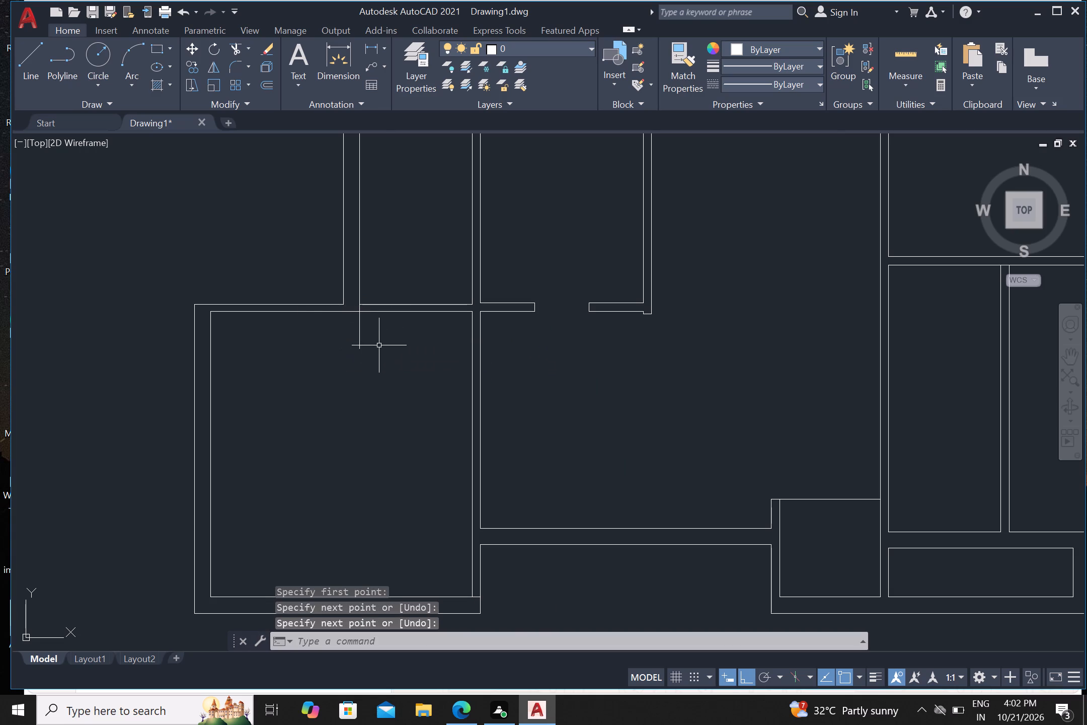
Offset the short vertical line 9" to the east, and offset that copy another 2'6" east.
key("o")
key("Return")
type("9\"")
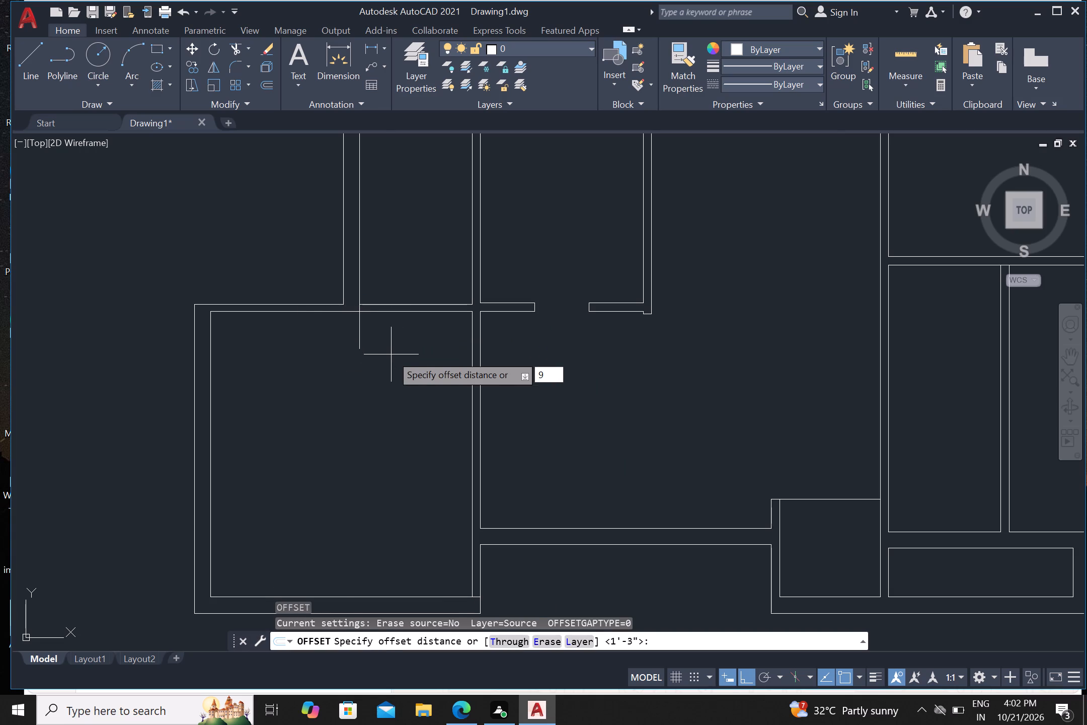
key("Return")
left_click_drag(360, 332, 365, 332)
left_click(376, 338)
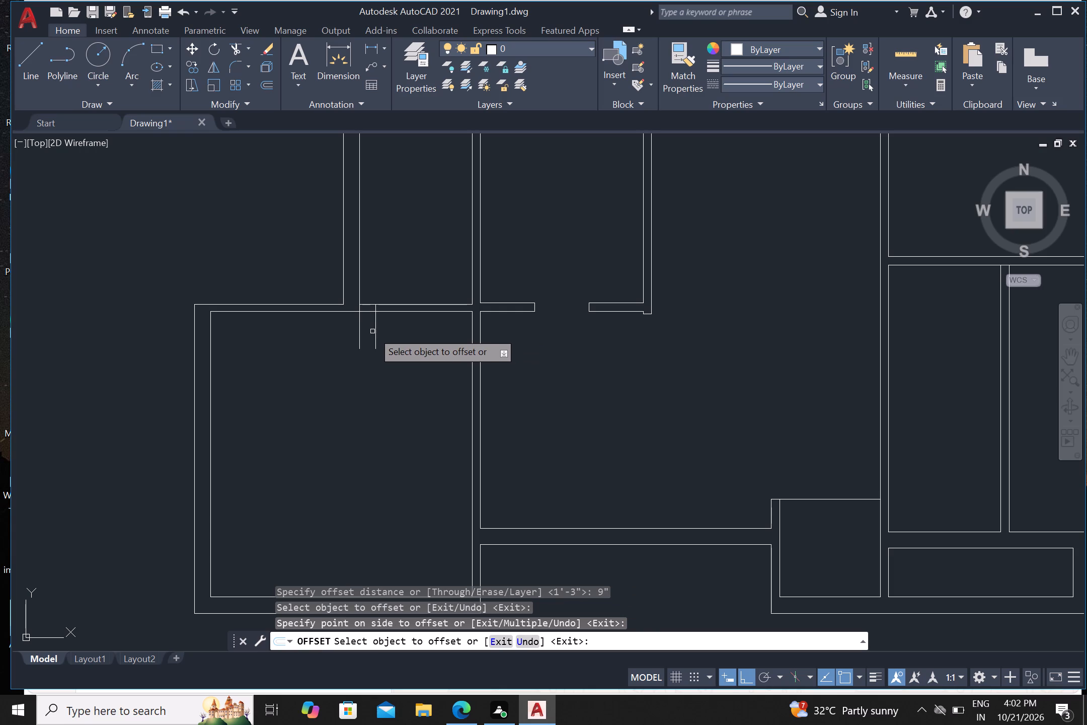
left_click_drag(375, 332, 380, 333)
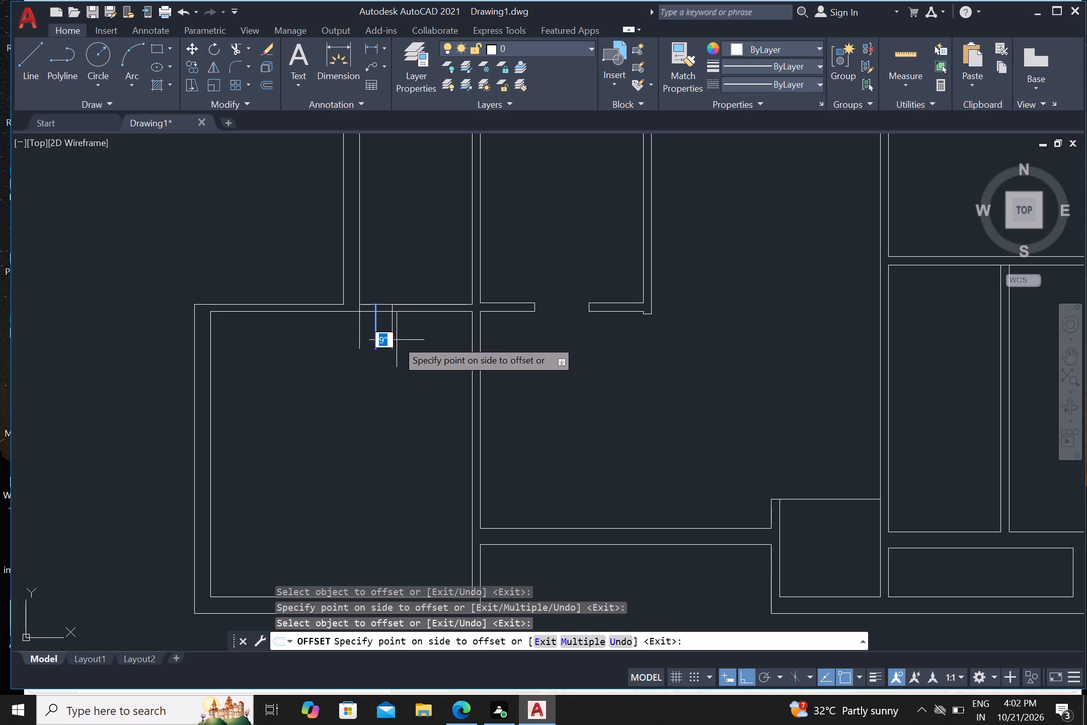
key("2")
key("apostrophe")
key("6")
key("shift+quotedbl")
key("Return")
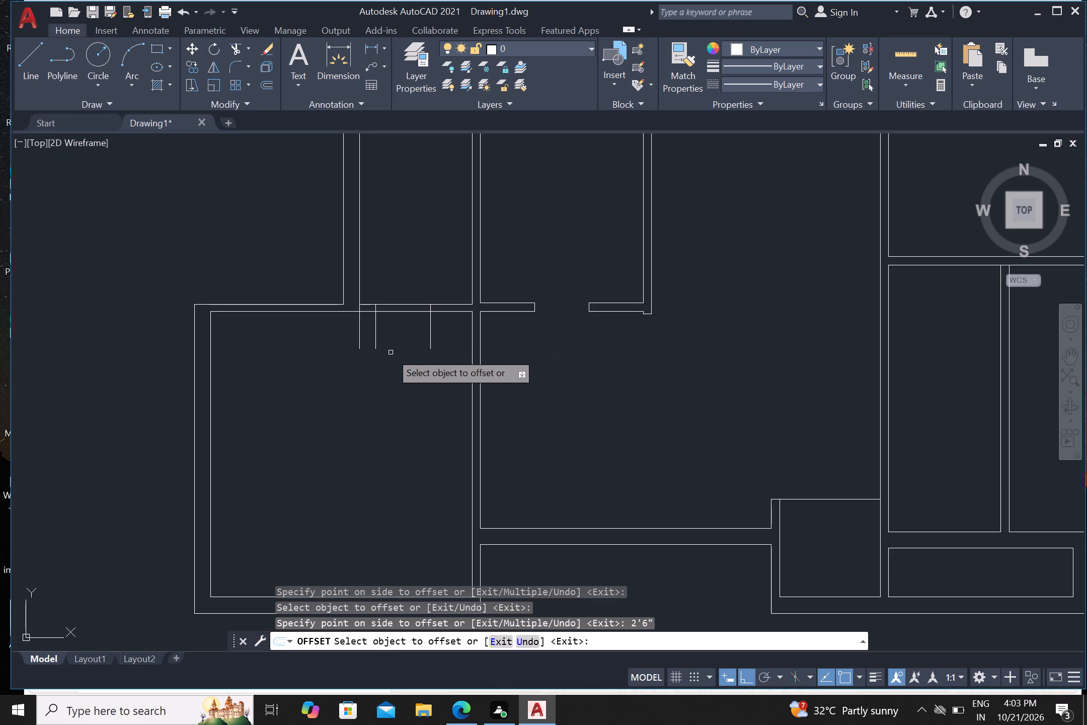
key("Escape")
Trim the partition between the offset lines into a door opening, and remove the line excess below it and at the wall corner.
type("tr")
key("Return")
left_click(405, 327)
left_click(400, 288)
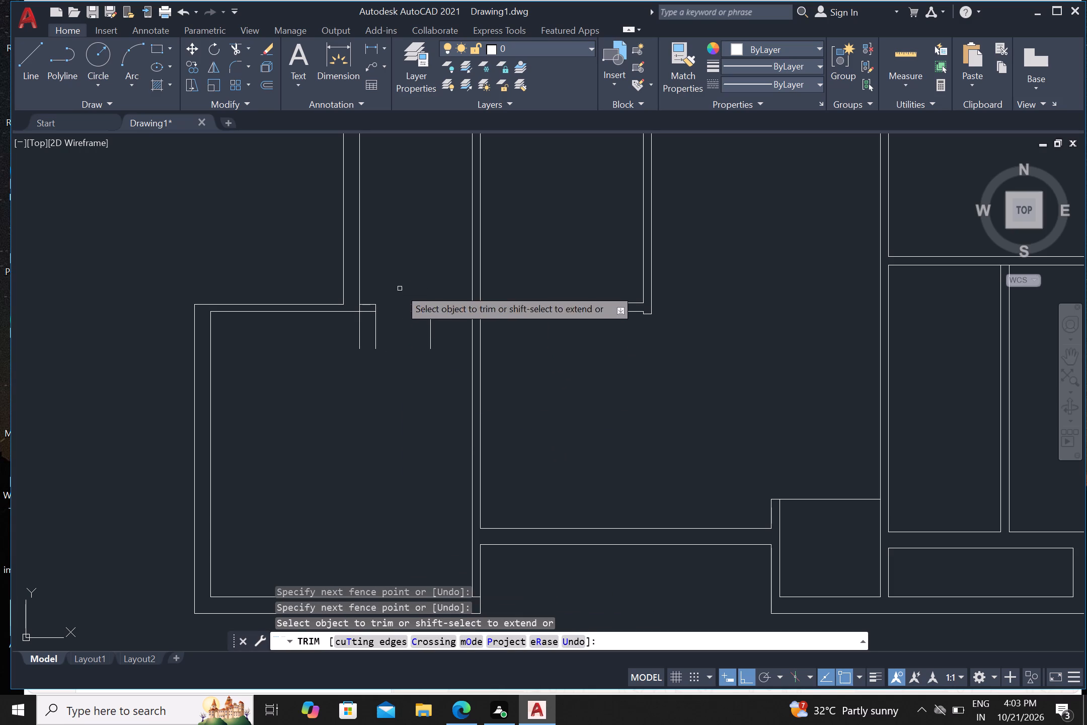
left_click(353, 334)
left_click(439, 332)
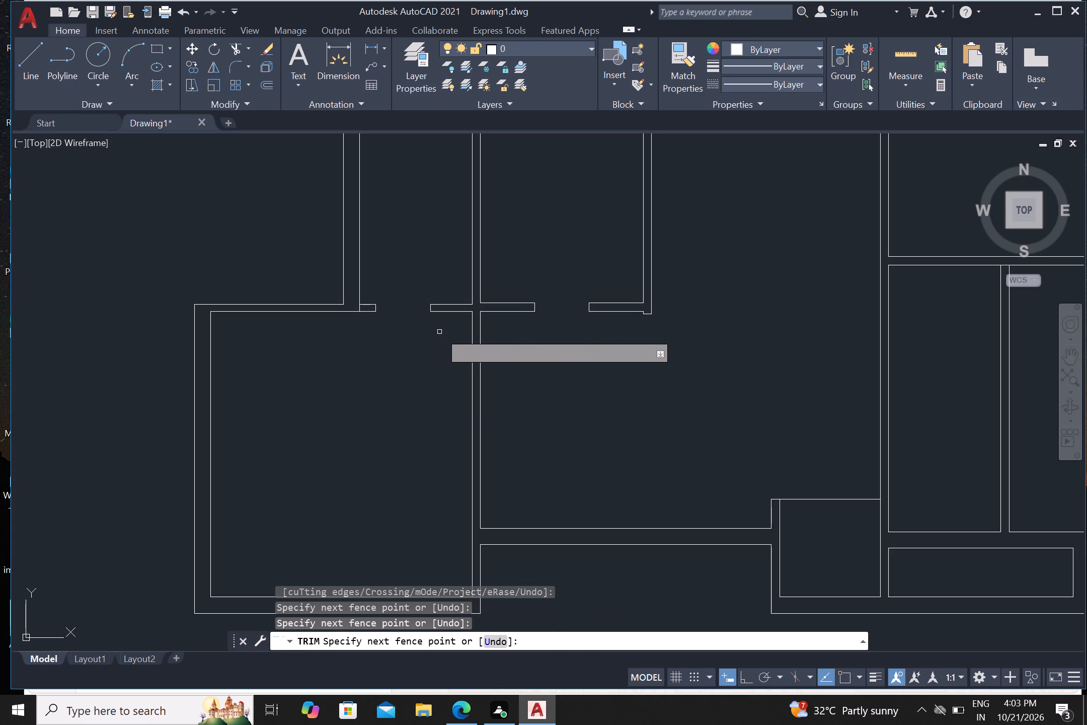
scroll(366, 312, "up", 2)
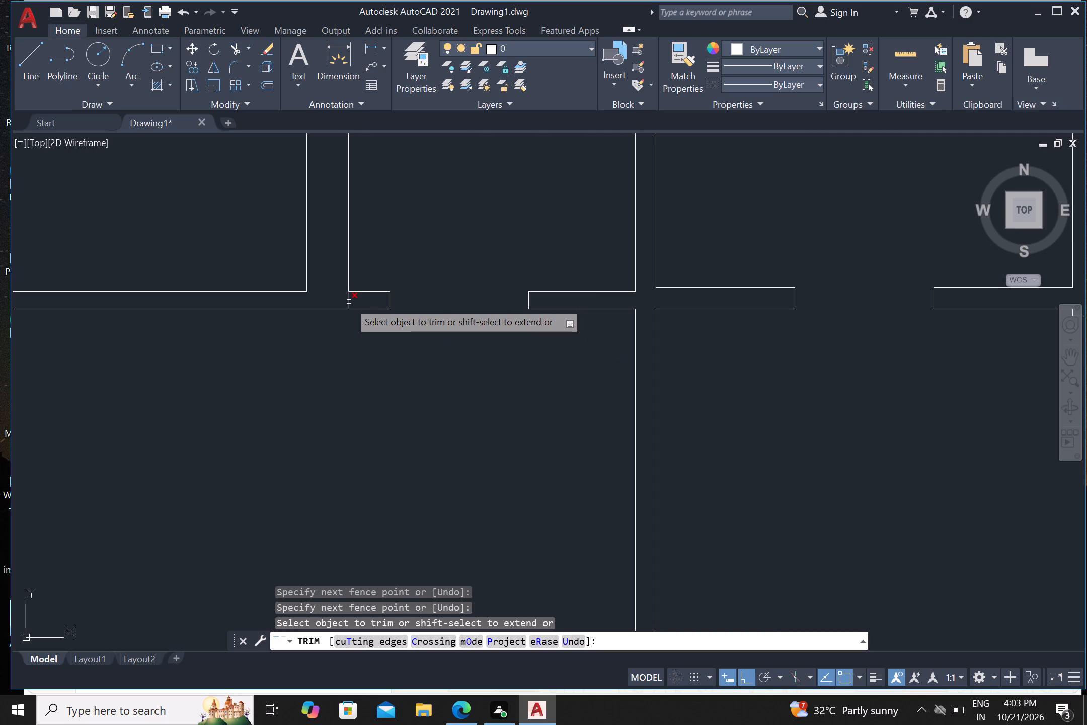
left_click(348, 302)
Trim the short excess of the northeast room's inner east wall line below the room's bottom inner corner.
scroll(401, 352, "down", 3)
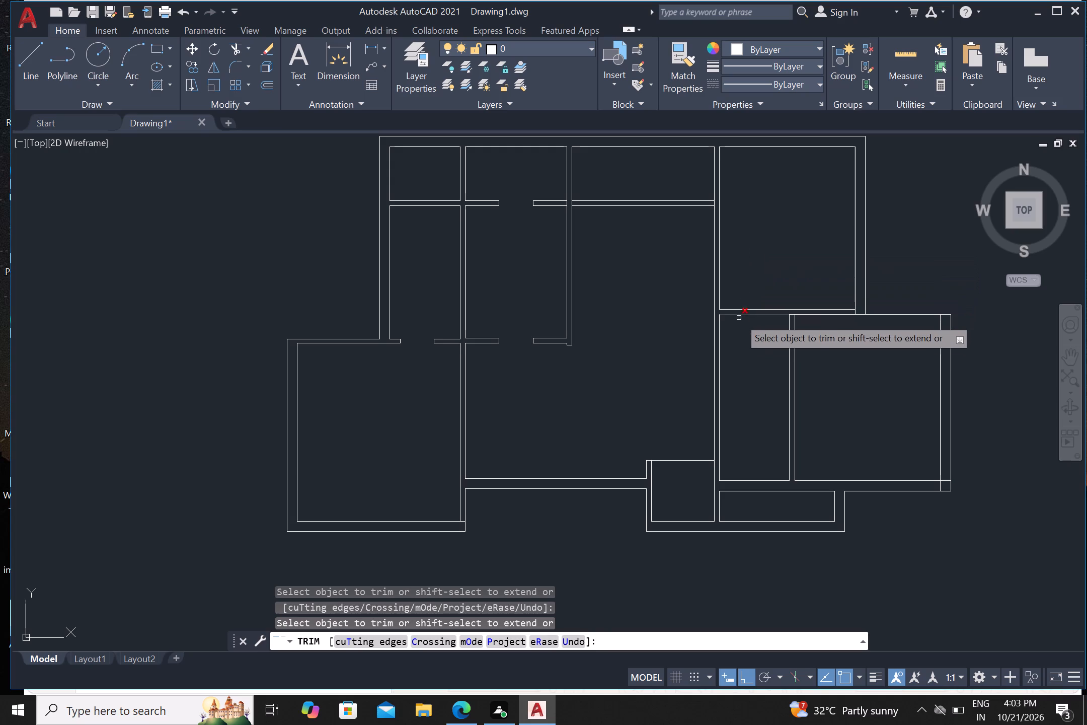
middle_click_drag(734, 339, 603, 347)
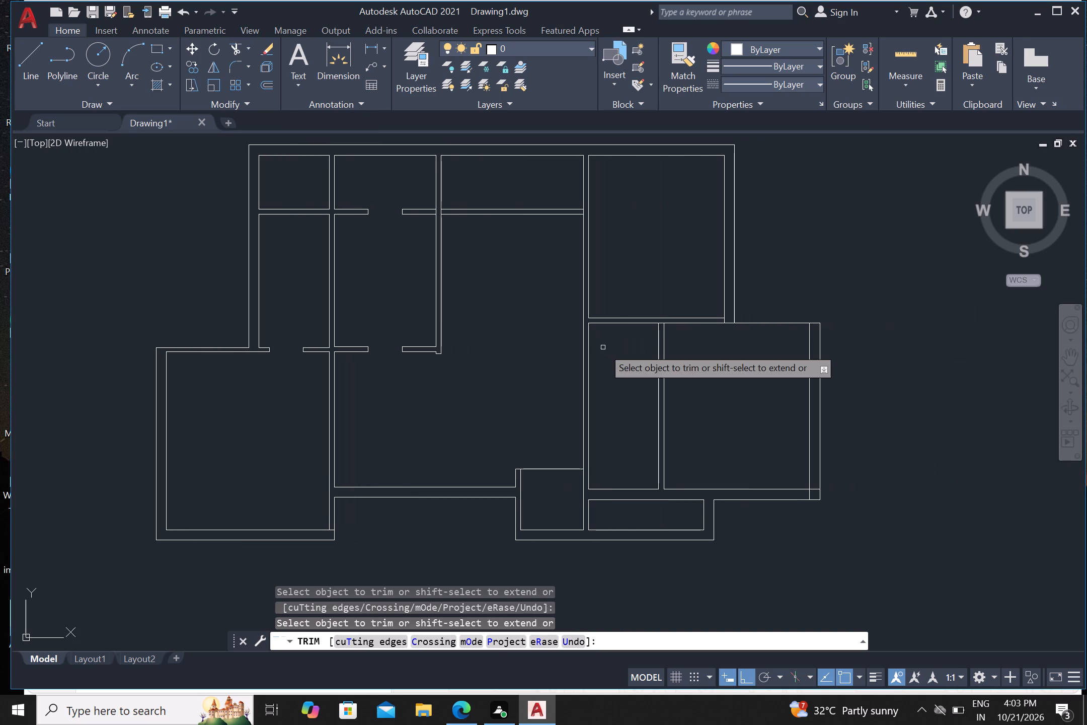
scroll(715, 316, "up", 1)
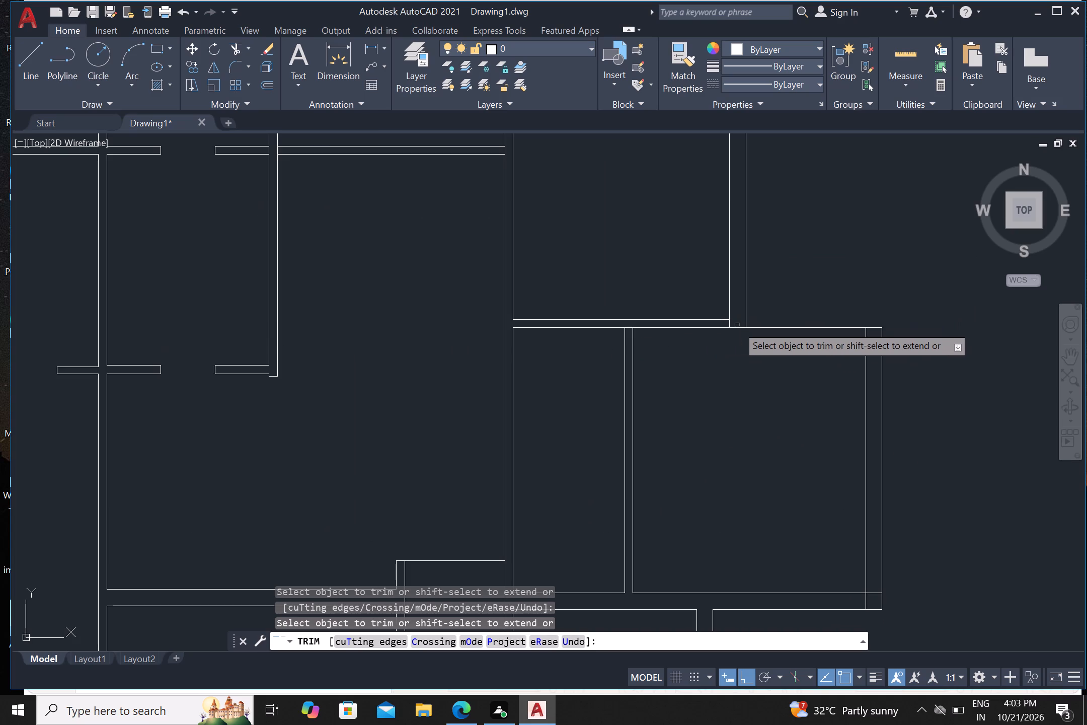
scroll(729, 321, "up", 1)
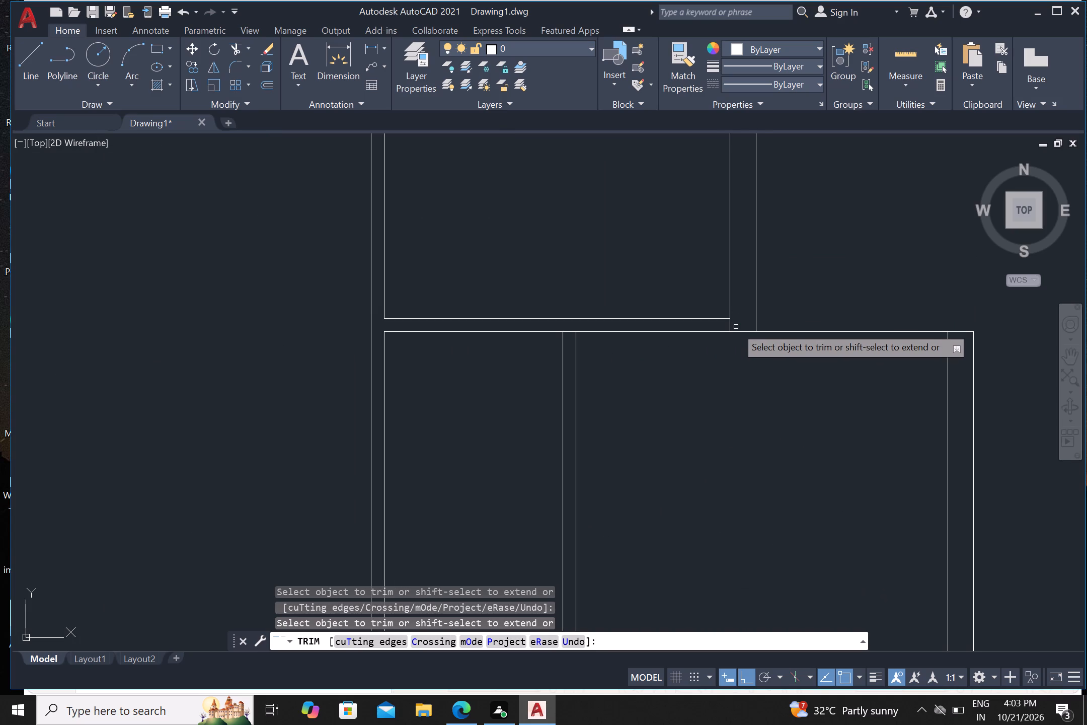
left_click(730, 324)
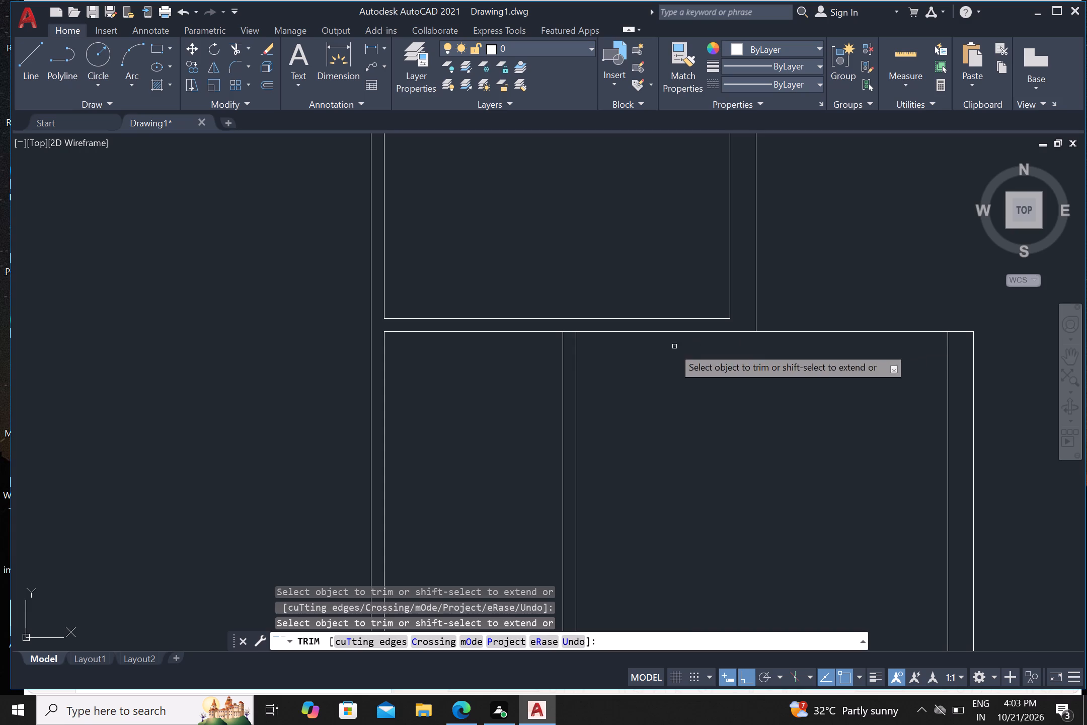
scroll(413, 397, "down", 2)
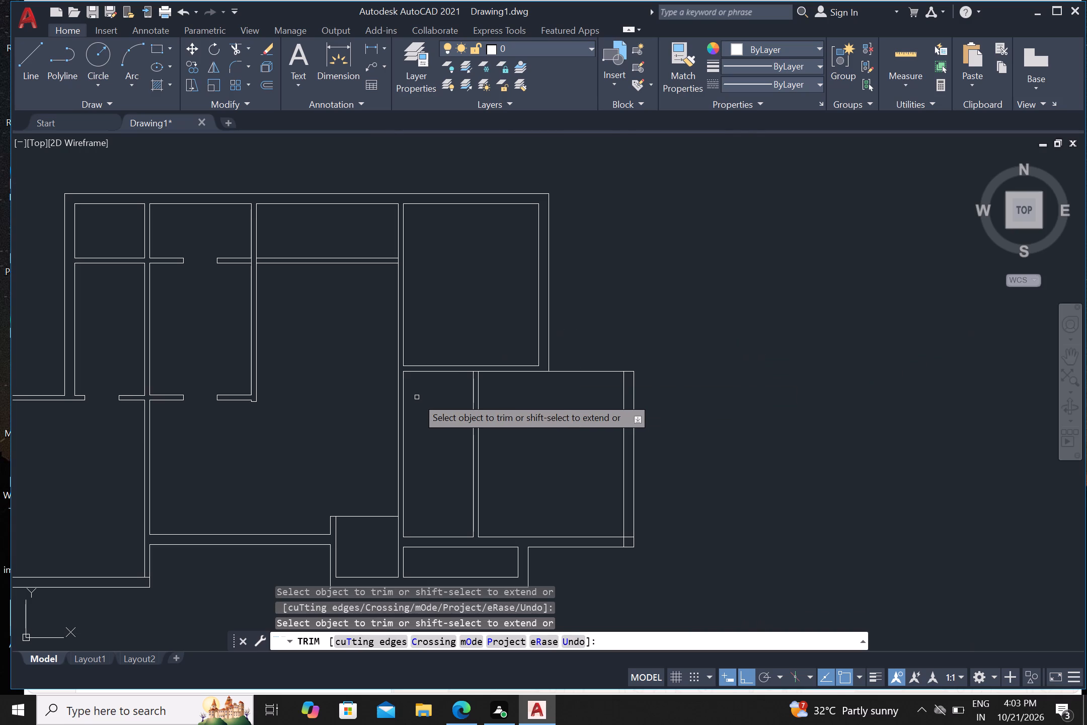
key("Escape")
Draw a short vertical line across the partition below the northeast room, at the room's southwest inner corner.
key("l")
key("Return")
scroll(417, 397, "up", 3)
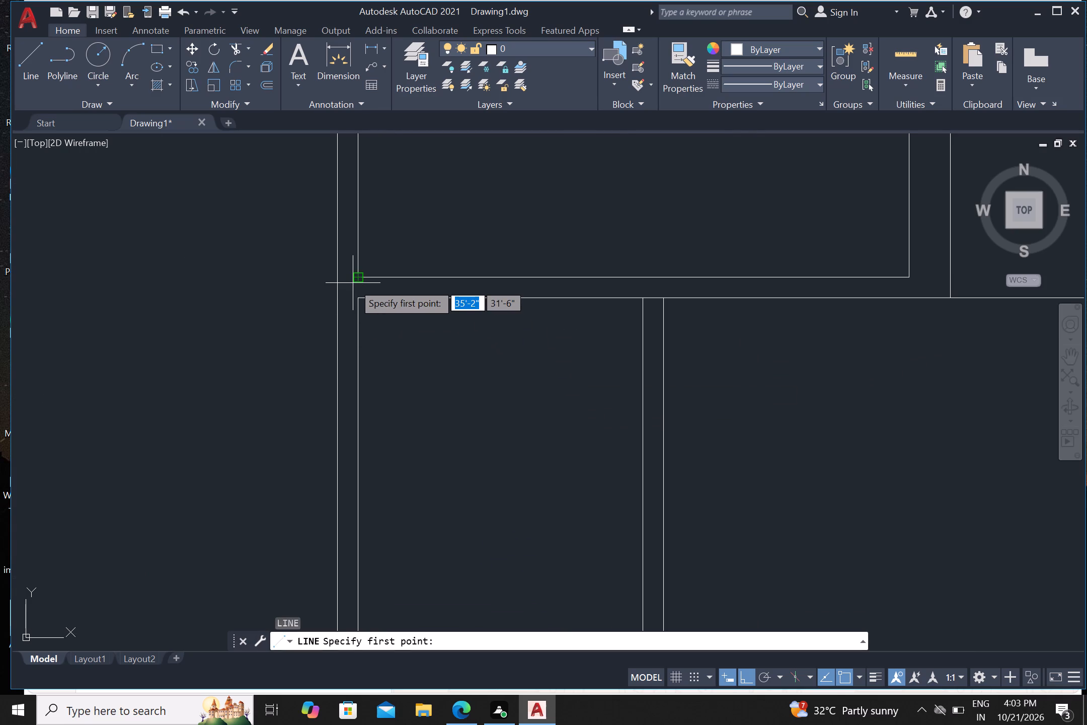
left_click(354, 278)
left_click(362, 302)
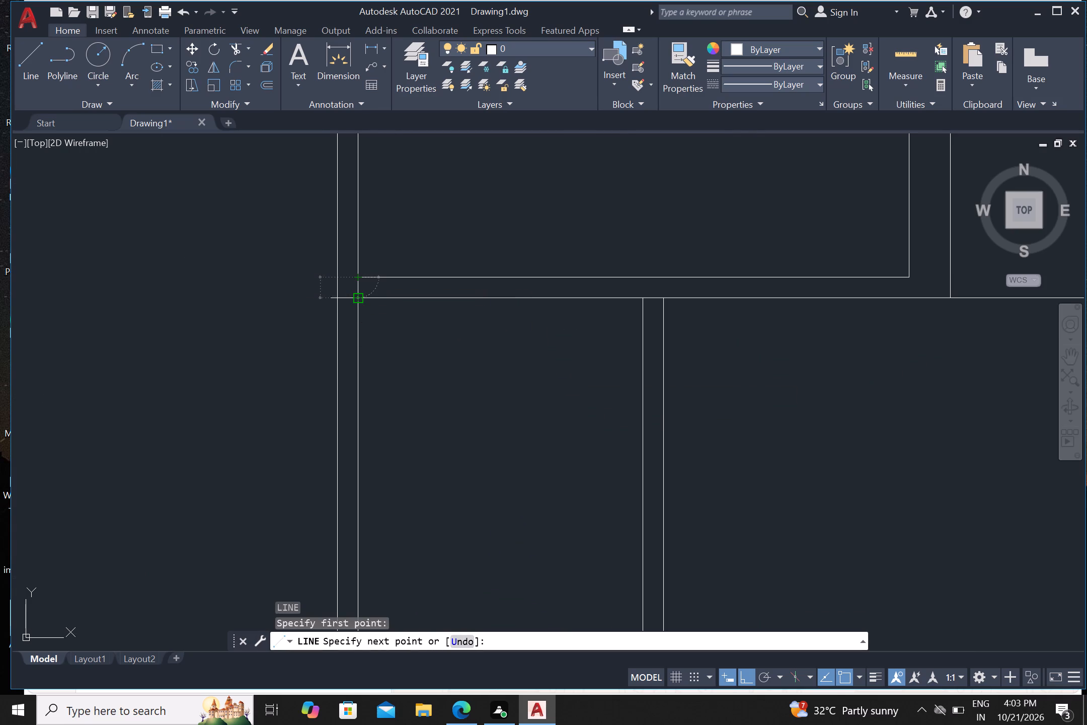
key("Return")
Offset the short vertical line 9" to the east, and offset that copy another 3'6" east.
key("o")
key("Return")
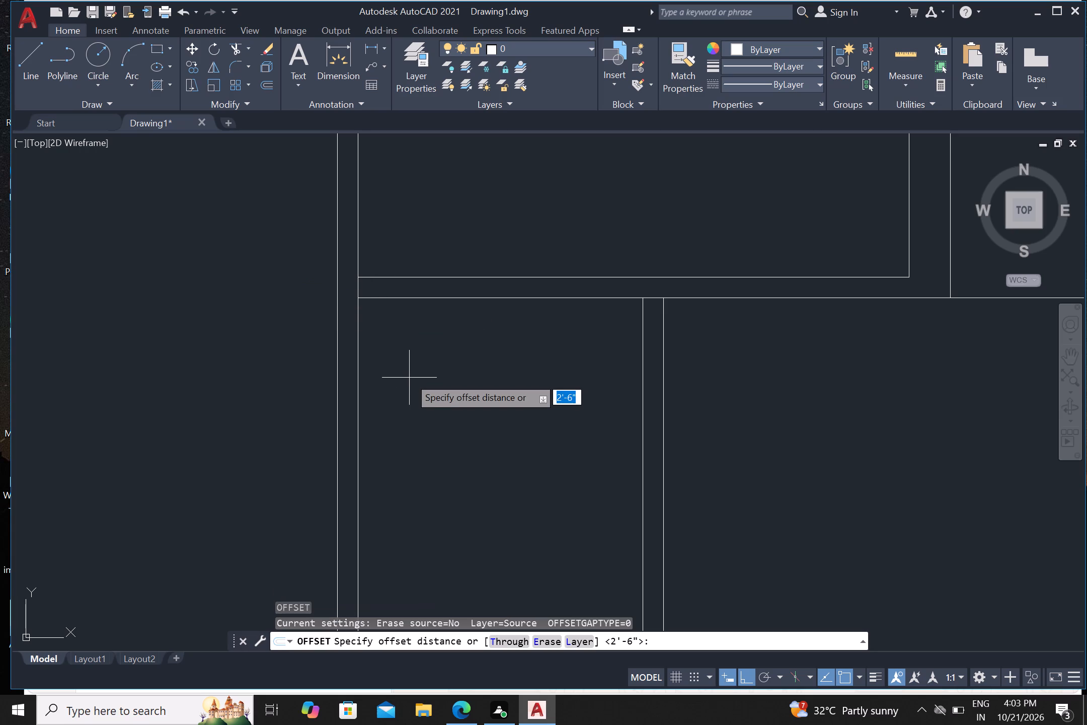
key("9")
key("shift+quotedbl")
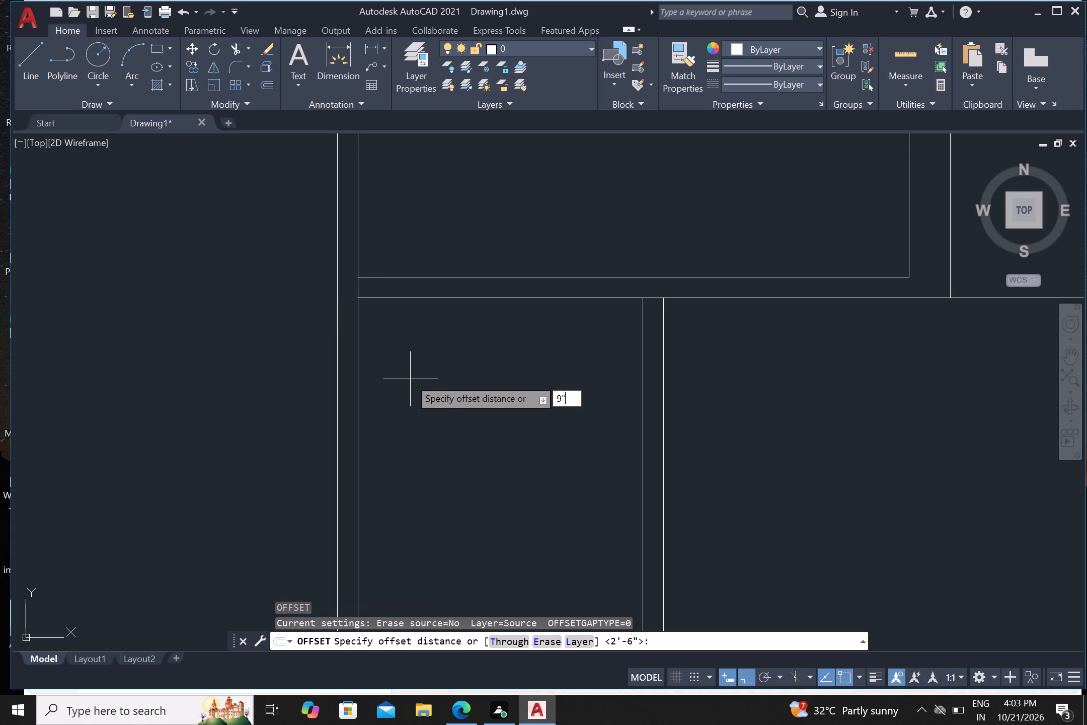
key("Return")
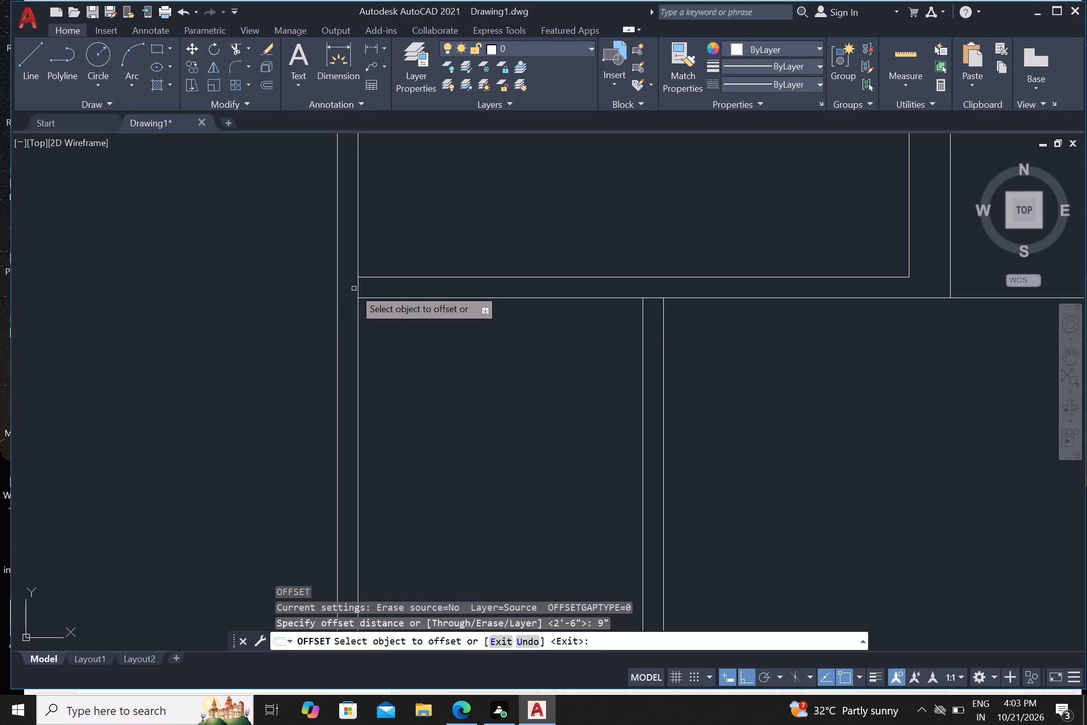
left_click(357, 288)
left_click_drag(372, 292, 382, 299)
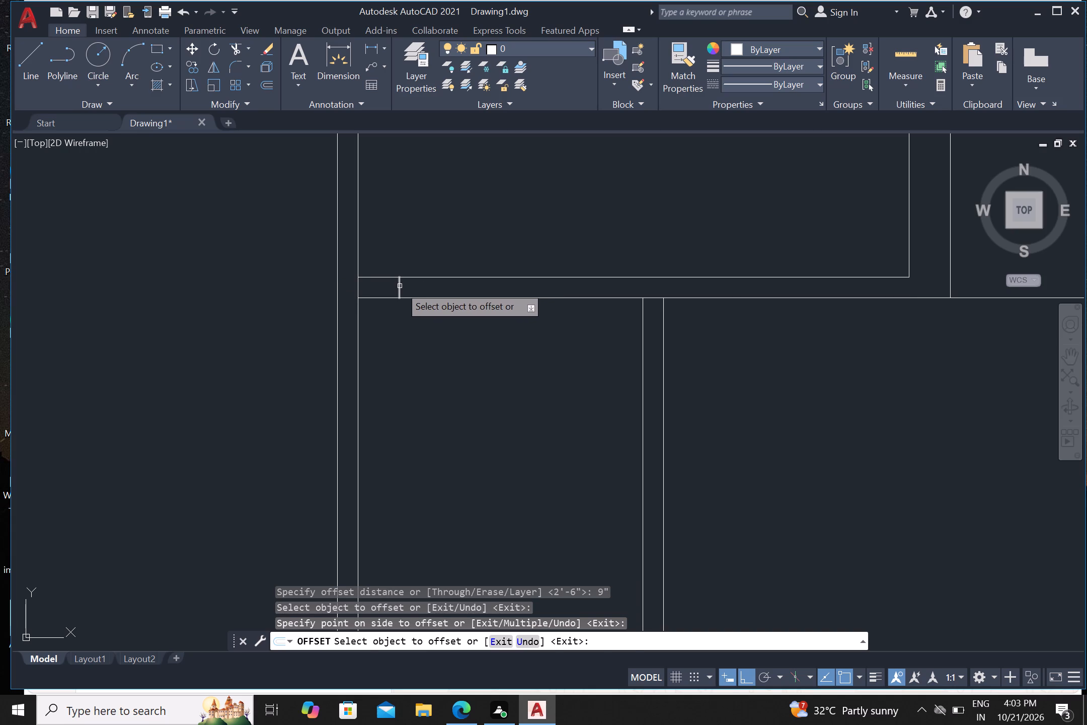
left_click(400, 286)
type("3'")
type("6\"")
key("Return")
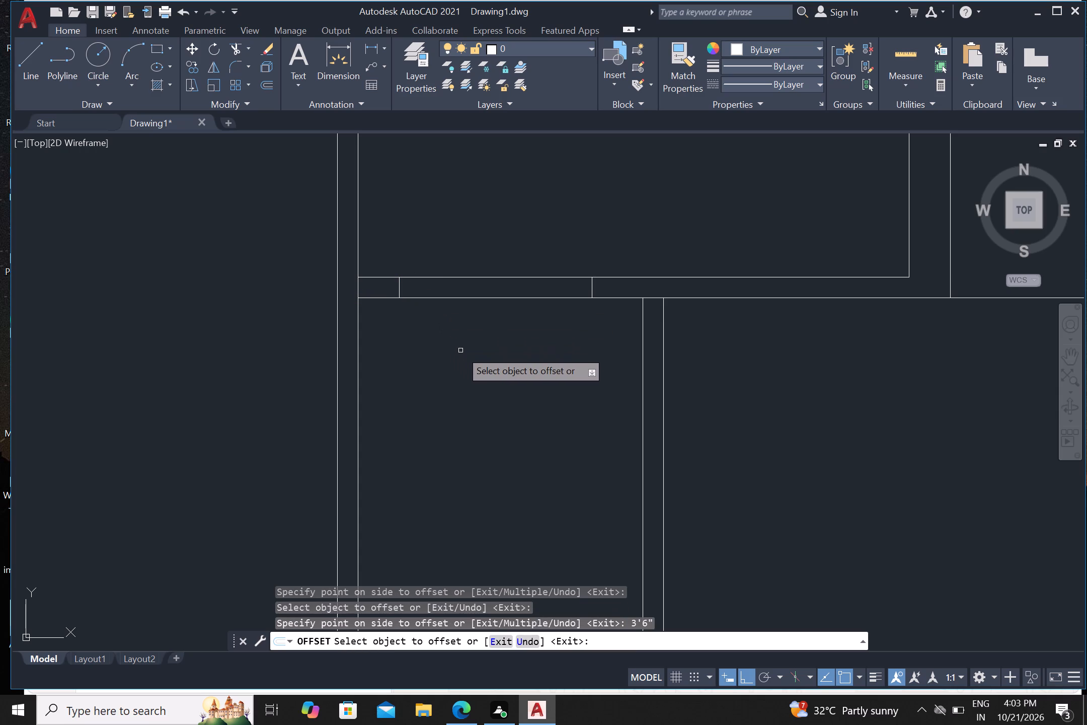
key("Escape")
Trim both partition lines between the offset jamb lines to form the northeast room's door opening.
key("t")
key("r")
key("Return")
left_click_drag(482, 318, 482, 312)
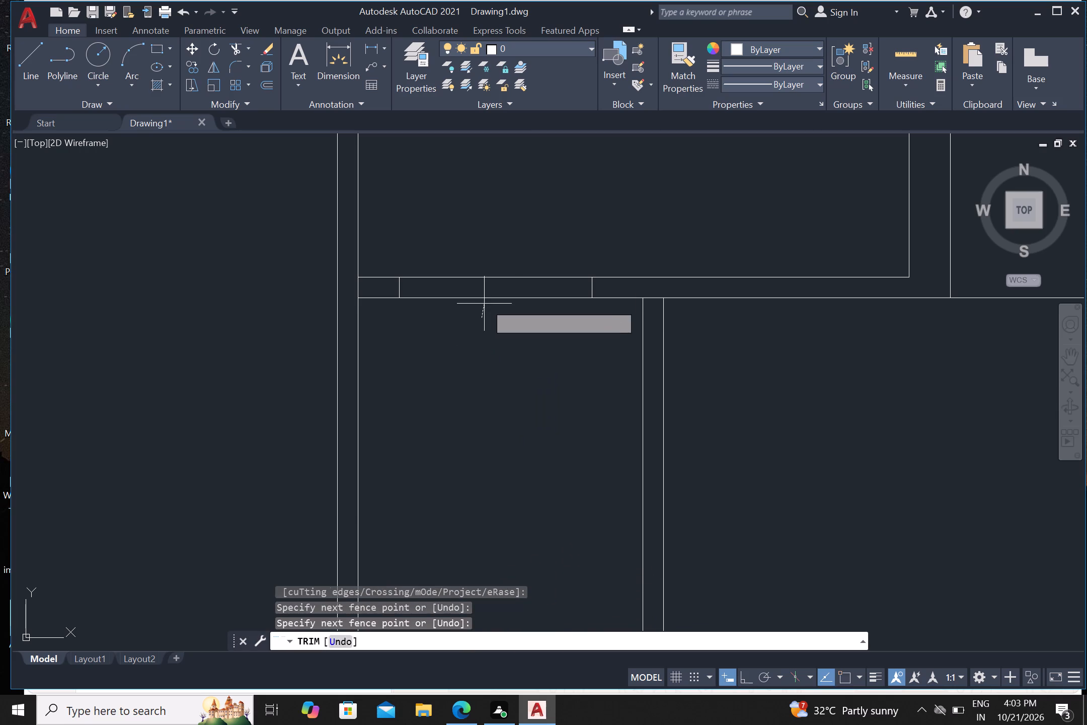
left_click_drag(494, 259, 491, 279)
scroll(473, 317, "down", 2)
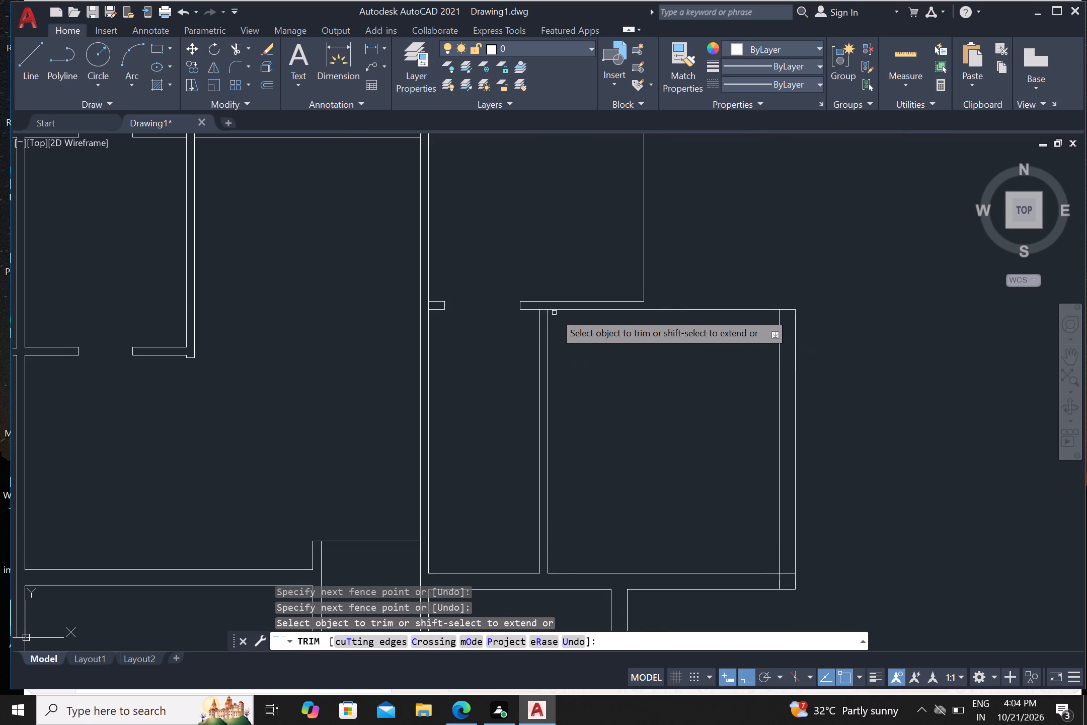
Trim the line pieces closing the wall junctions on both sides of the new door opening.
scroll(554, 313, "up", 2)
left_click(528, 299)
left_click(530, 311)
scroll(540, 306, "down", 2)
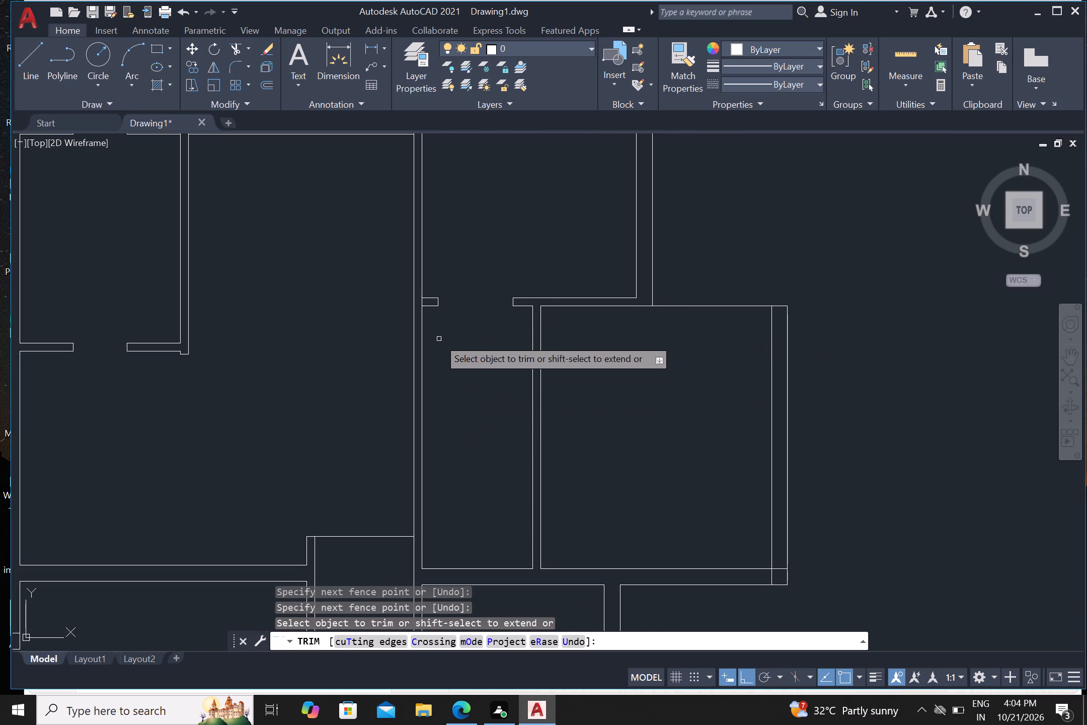
scroll(425, 298, "up", 1)
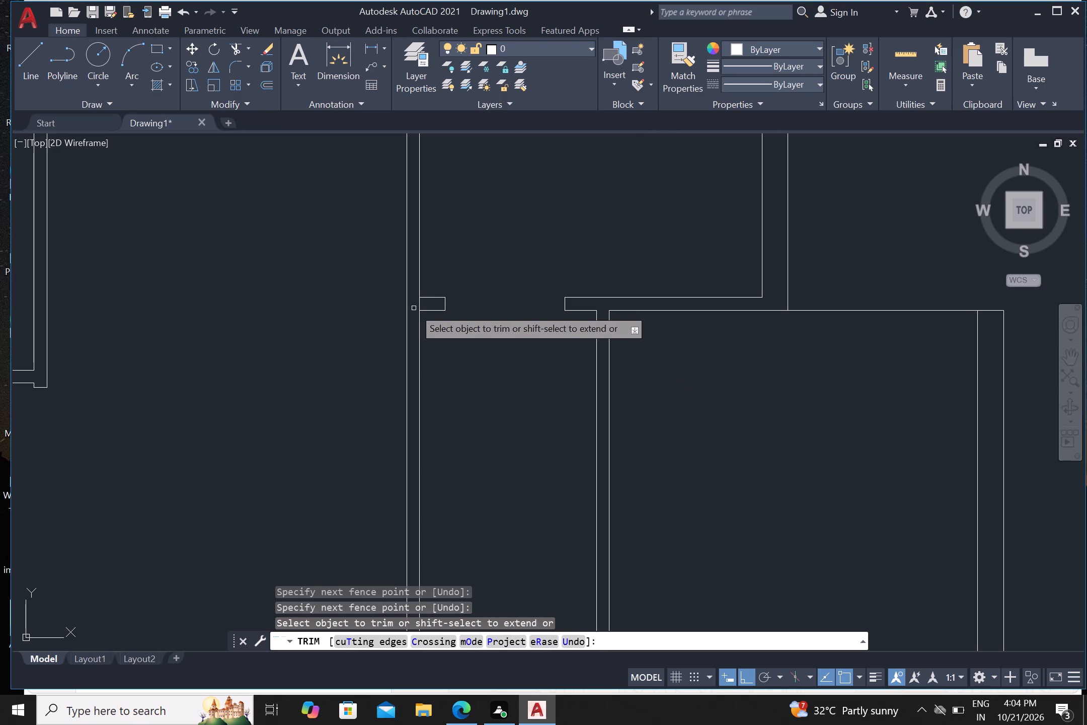
left_click(419, 305)
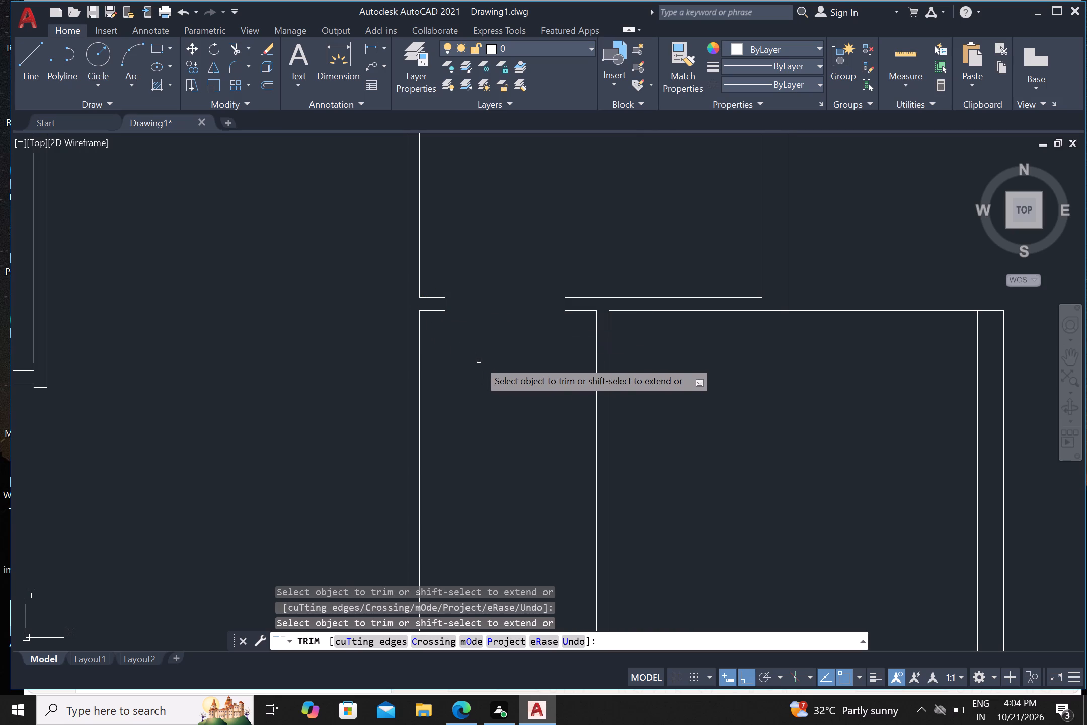
scroll(490, 373, "down", 2)
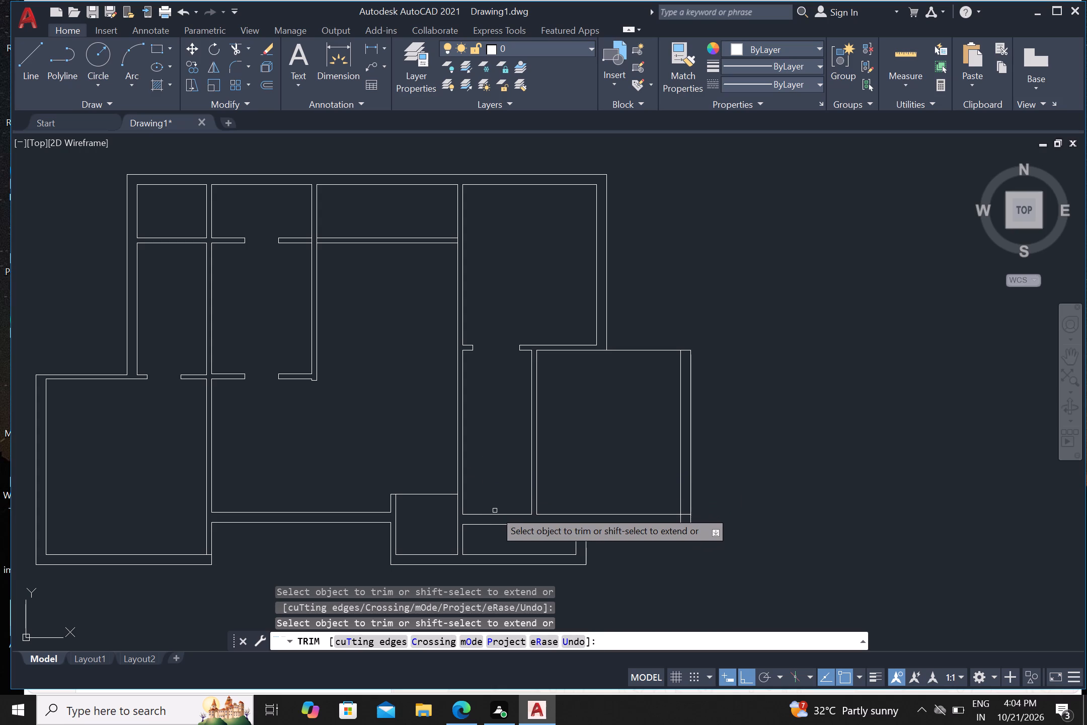
key("Escape")
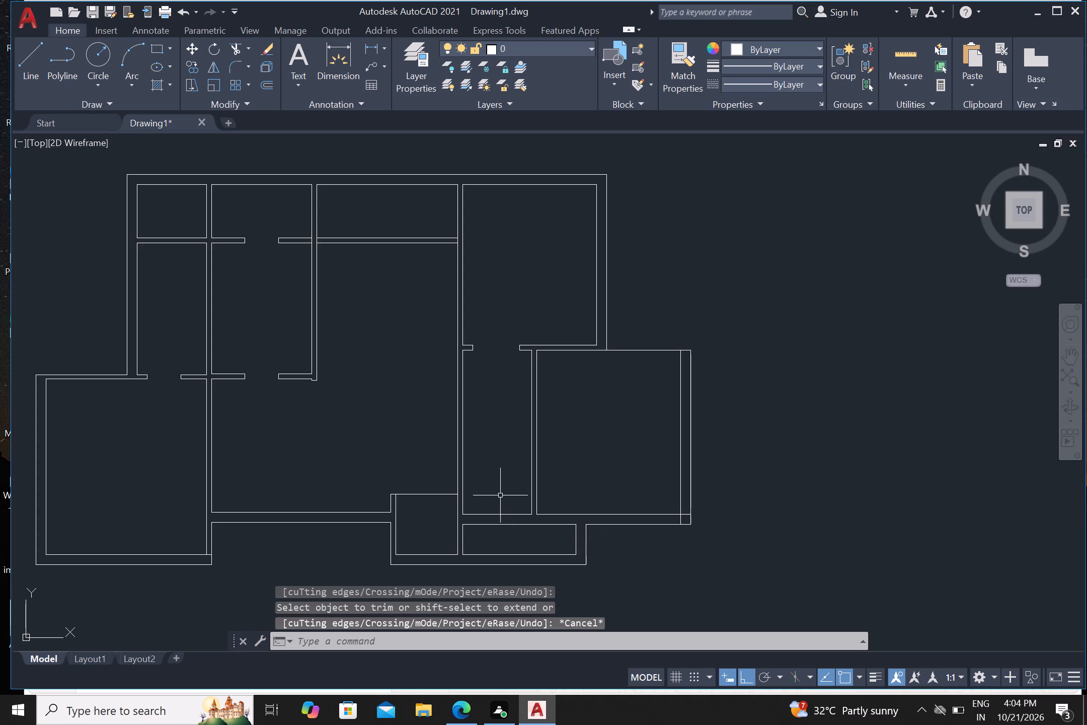
Offset the bottom wall's inner line in the narrow room 8'4" upward, and offset that copy 4.5" upward to form a partition.
key("o")
key("Return")
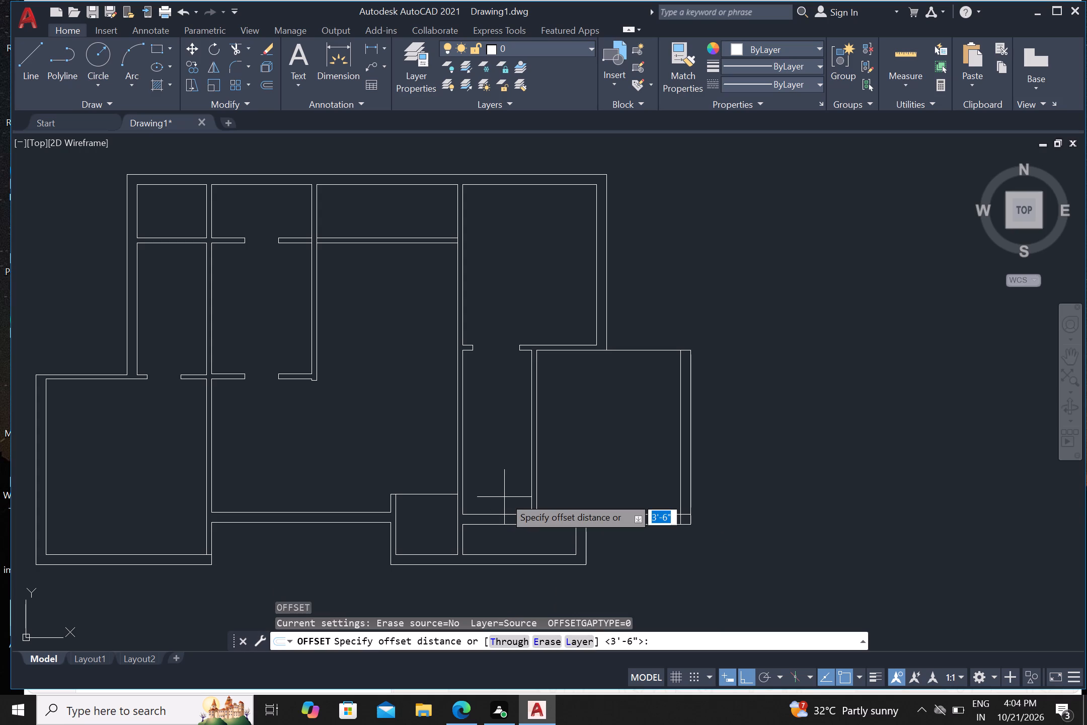
type("8'4")
key("shift+quotedbl")
key("Return")
left_click_drag(504, 516, 501, 506)
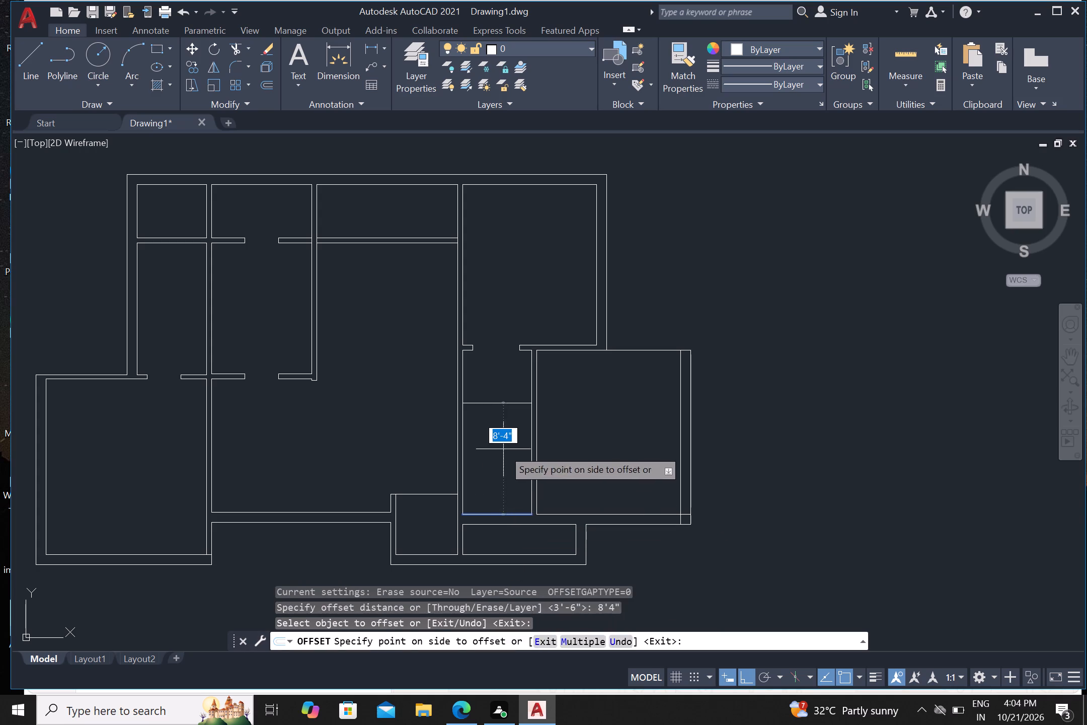
left_click(503, 449)
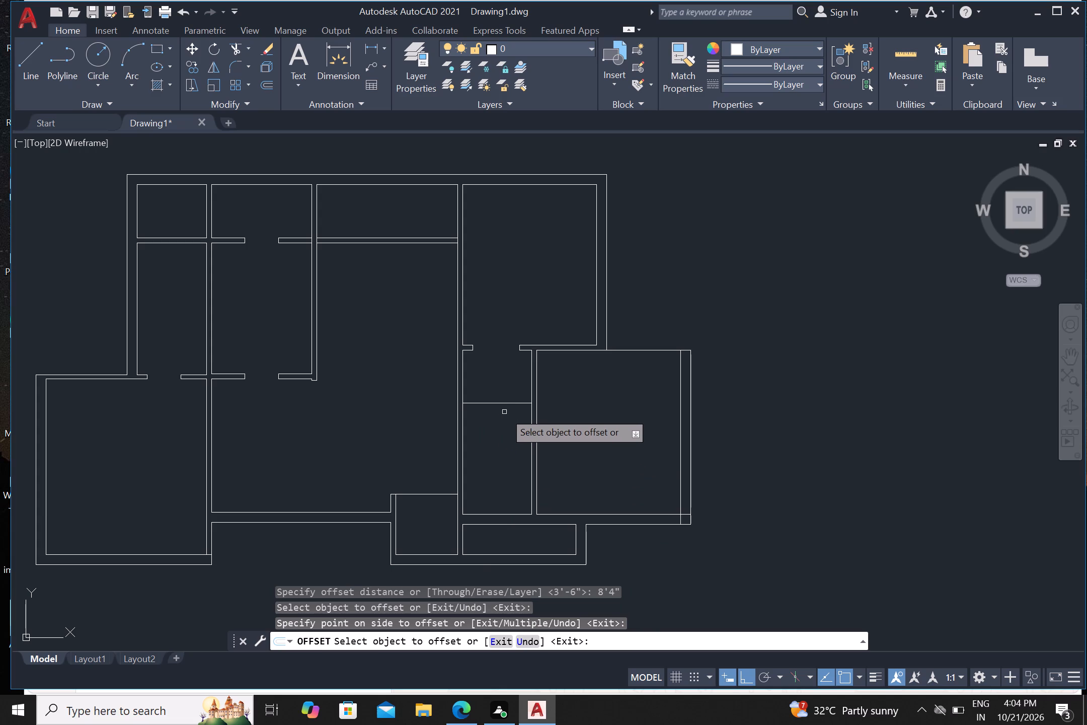
left_click(487, 402)
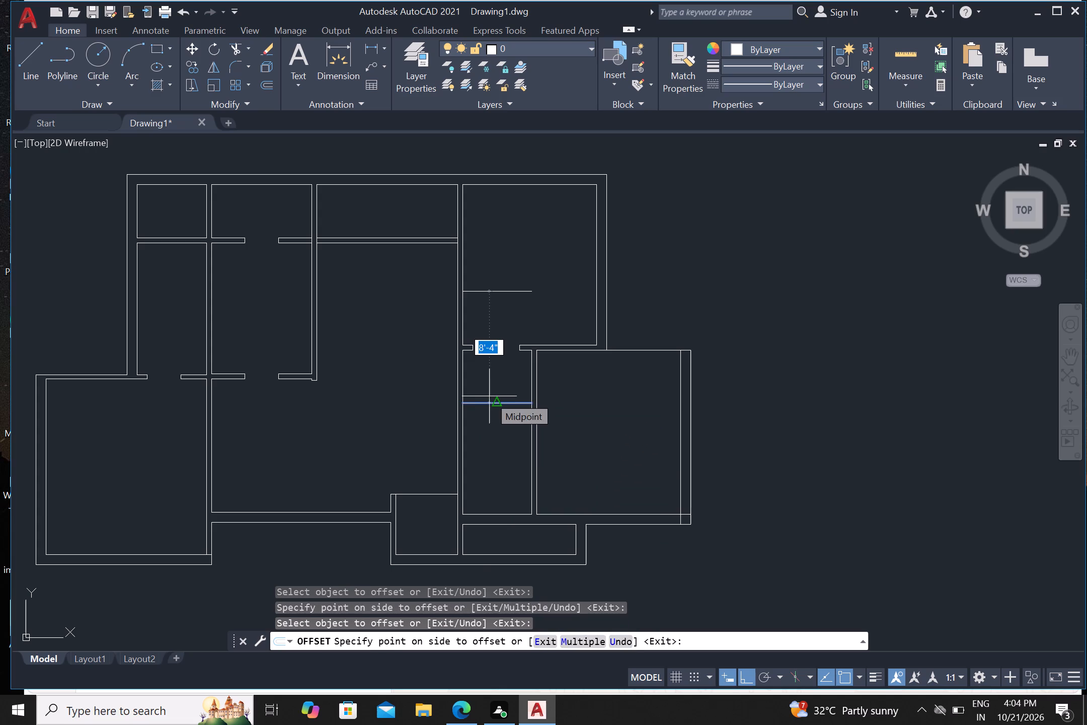
key("4")
key("period")
key("5")
key("shift+quotedbl")
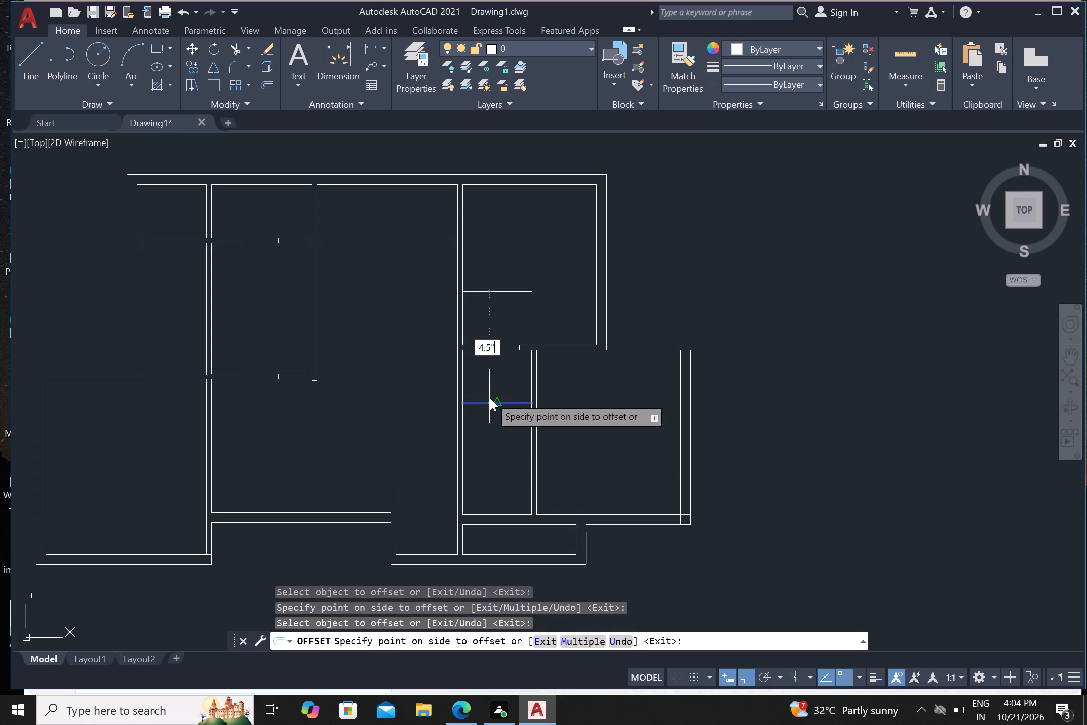
key("Return")
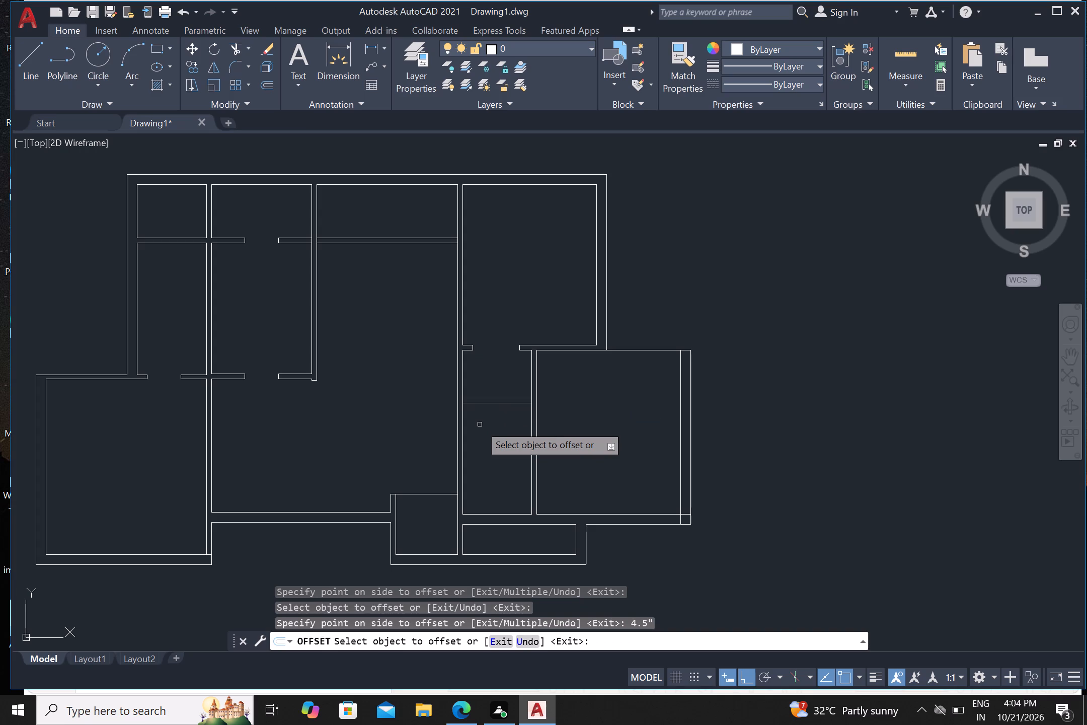
key("Escape")
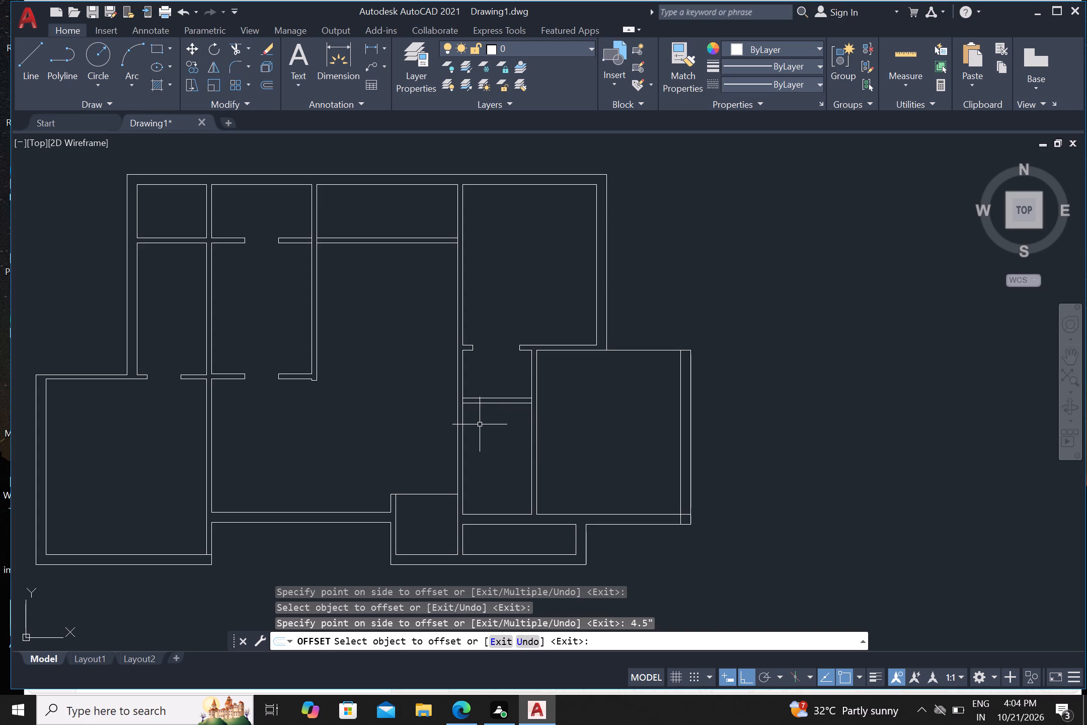
Draw horizontal lines from both ends of the new partition's upper line, extending it past the east and west side walls.
key("l")
key("Return")
scroll(546, 407, "up", 2)
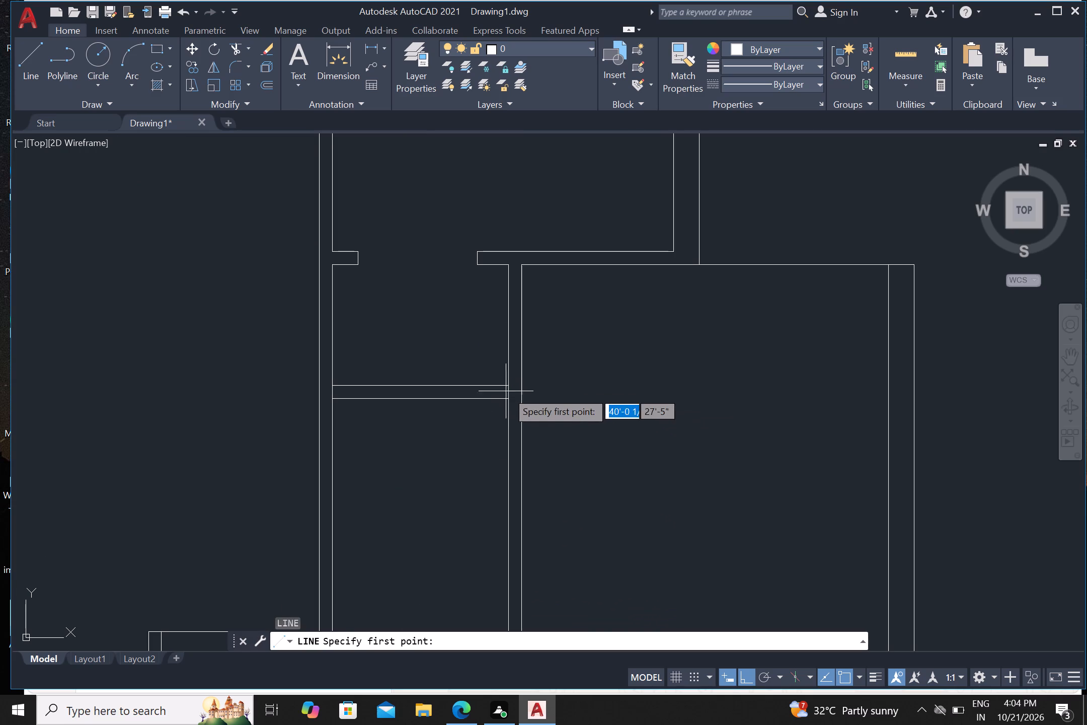
left_click(508, 386)
left_click(556, 389)
key("Return")
key("Return")
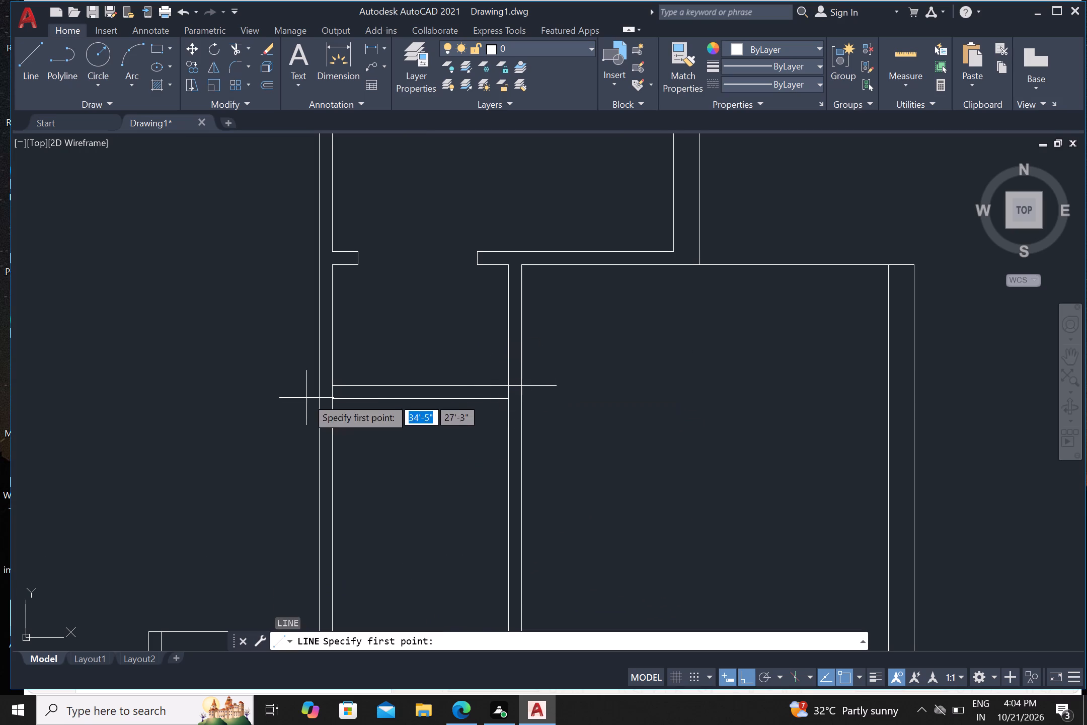
left_click(335, 384)
left_click(280, 401)
key("Return")
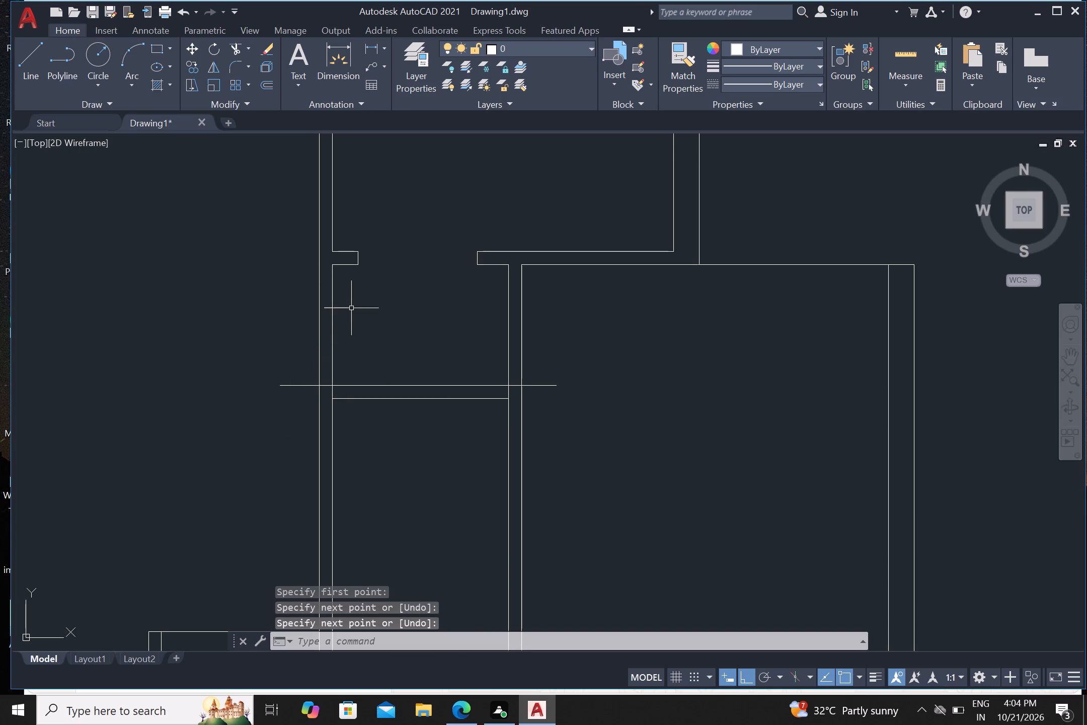
Draw a horizontal line west across the side wall from the lower inner corner of the door opening's west stub.
key("Return")
left_click(330, 267)
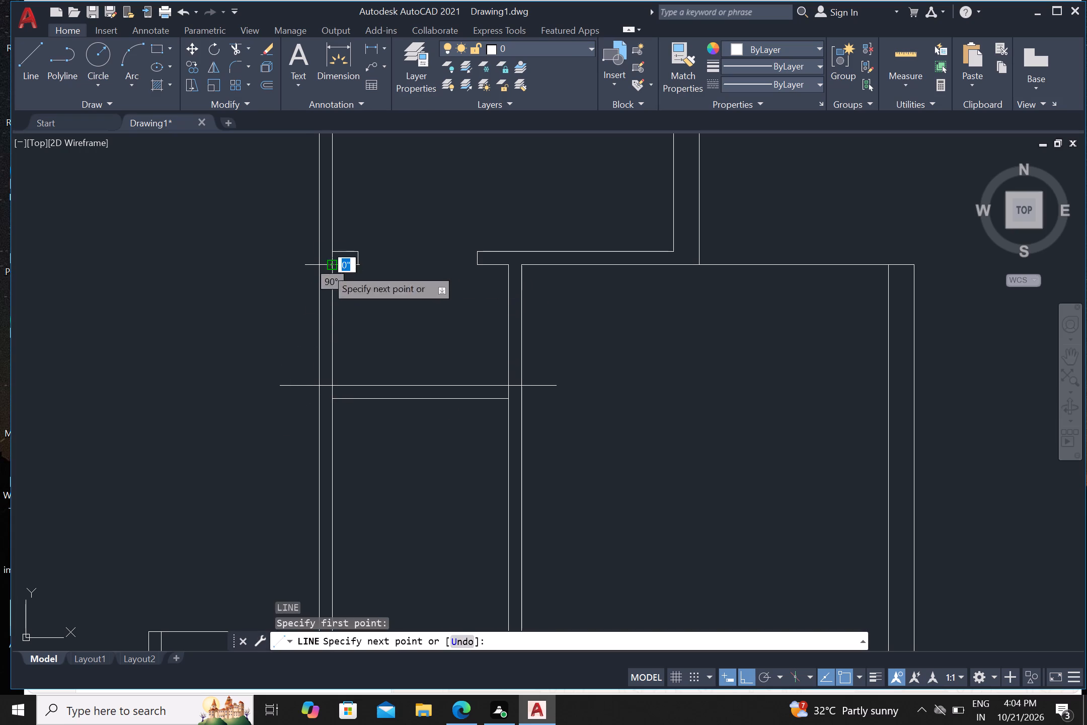
left_click(286, 279)
key("Return")
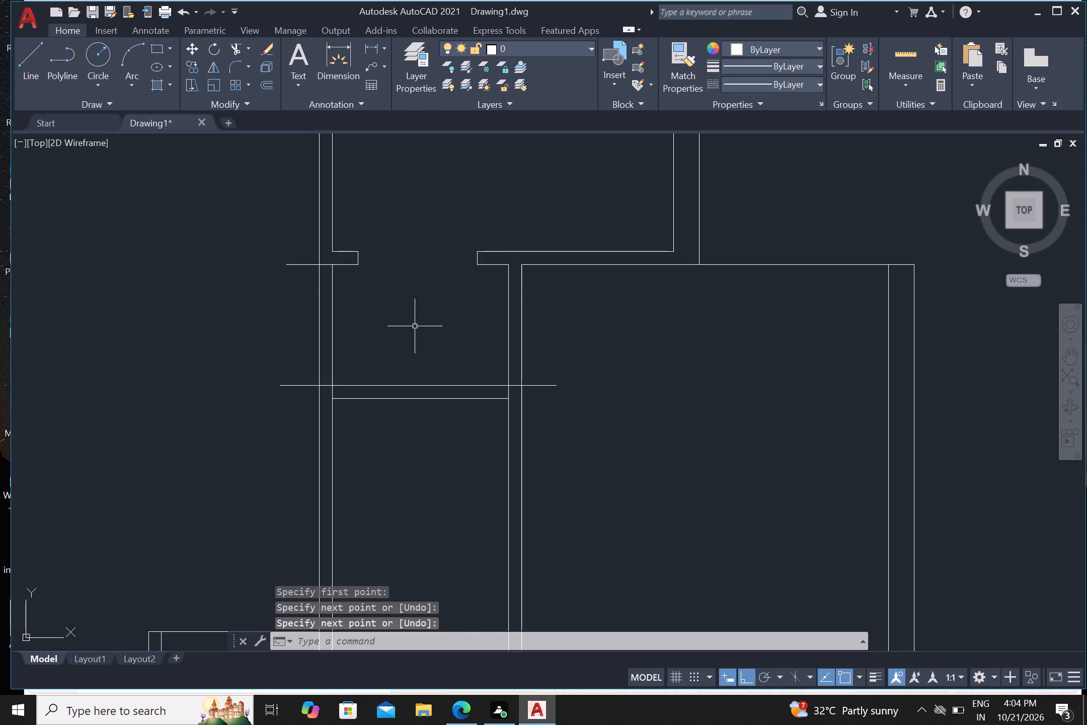
Draw a short line closing the gap between the east side wall's two lines along the door-opening wall's lower face.
key("Return")
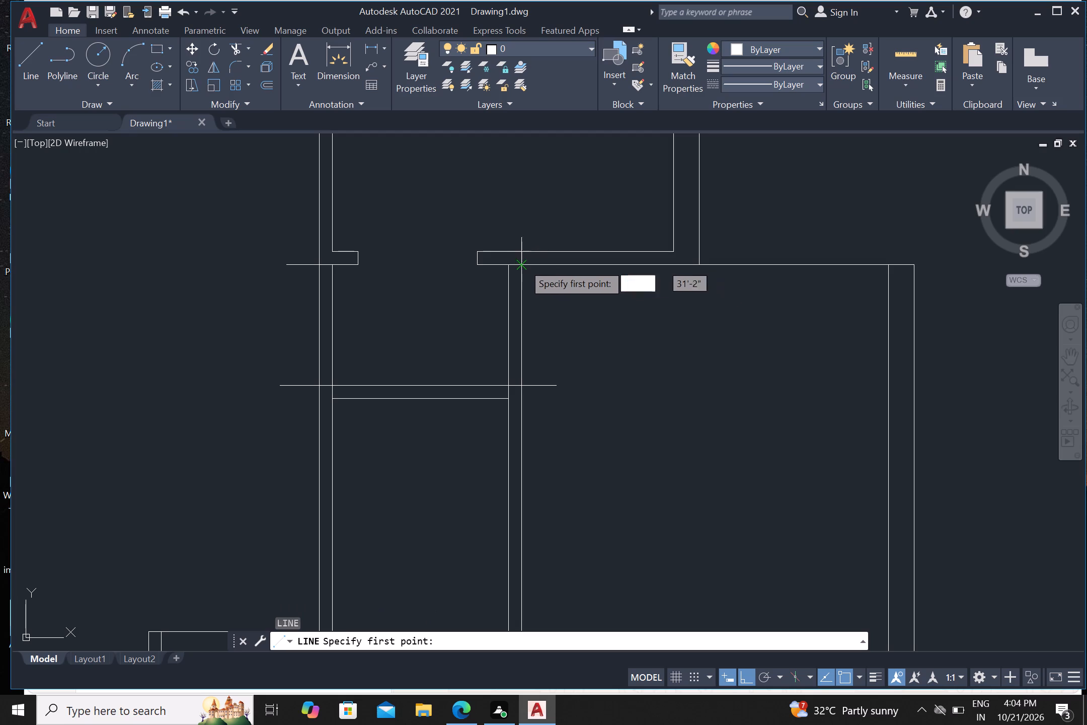
left_click(522, 264)
left_click(510, 268)
key("Return")
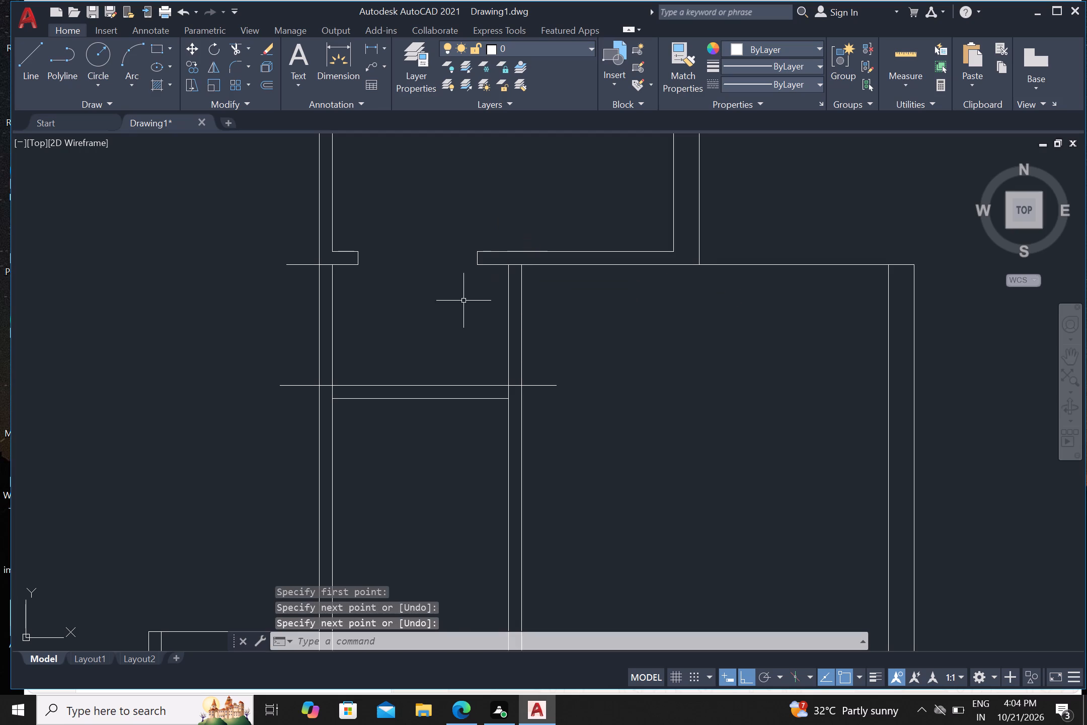
key("Escape")
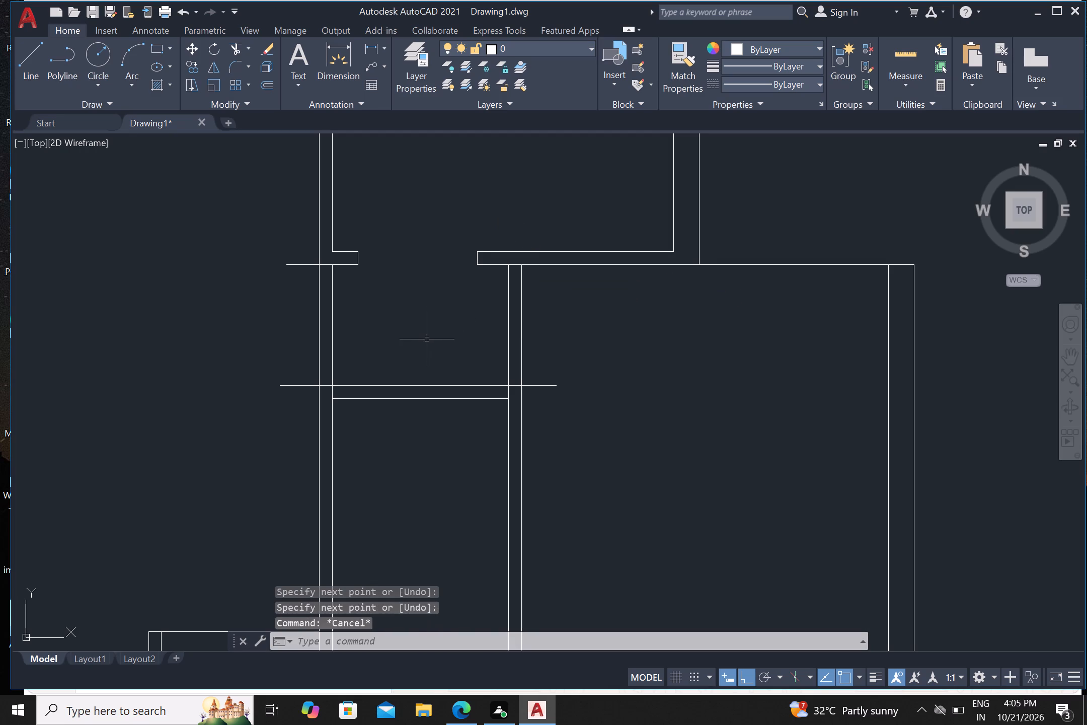
Trim the side walls between the door-opening wall and the new partition, plus the horizontal line ends overhanging the side walls.
type("tr")
key("Return")
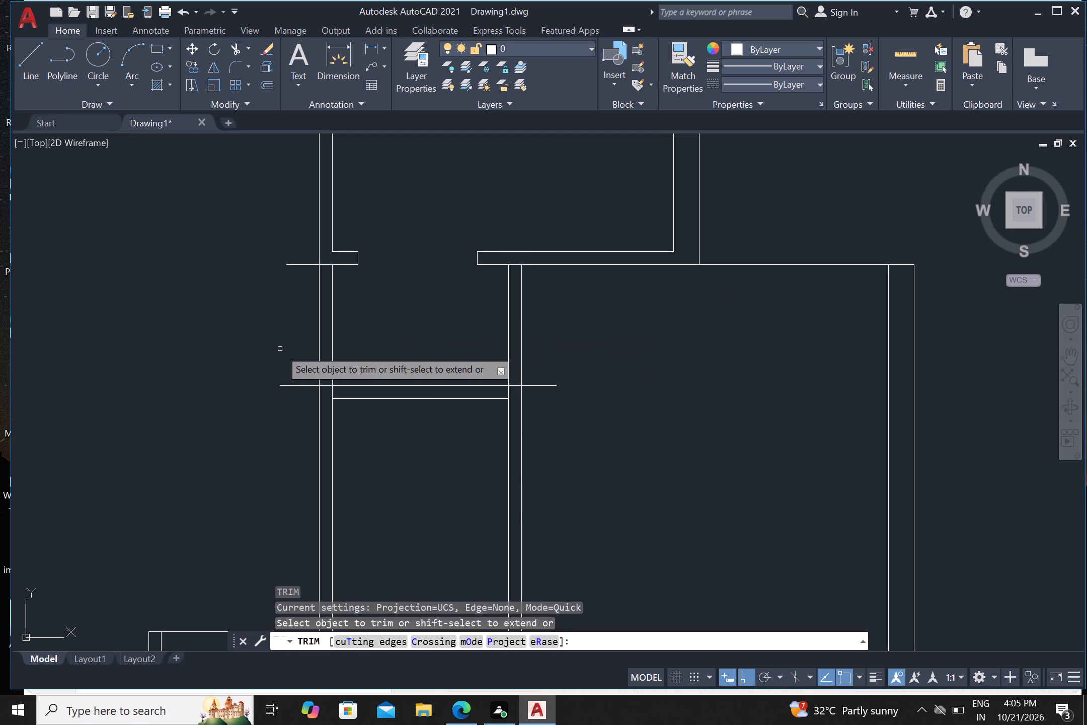
left_click(282, 343)
left_click(569, 338)
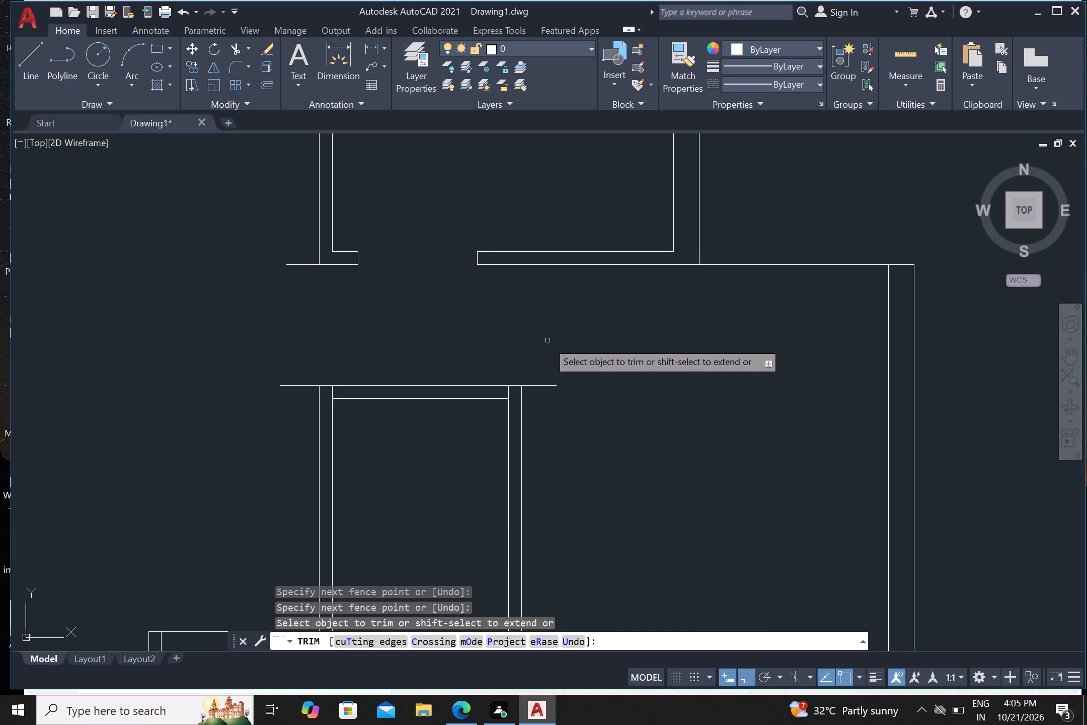
left_click(548, 355)
left_click(549, 402)
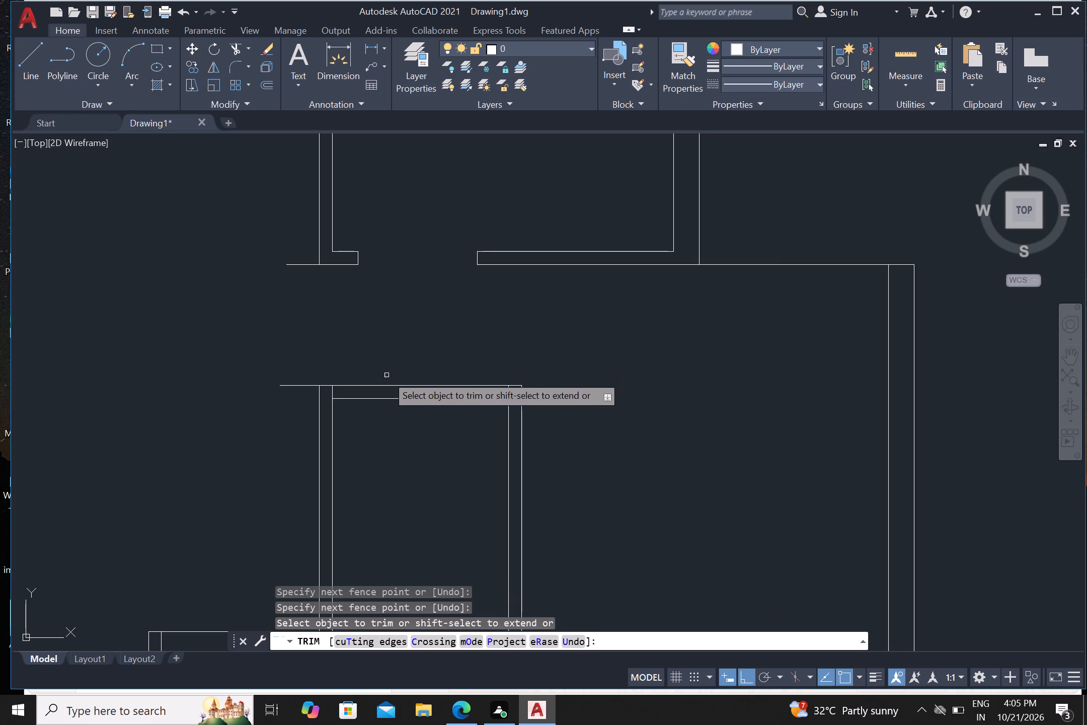
left_click(300, 386)
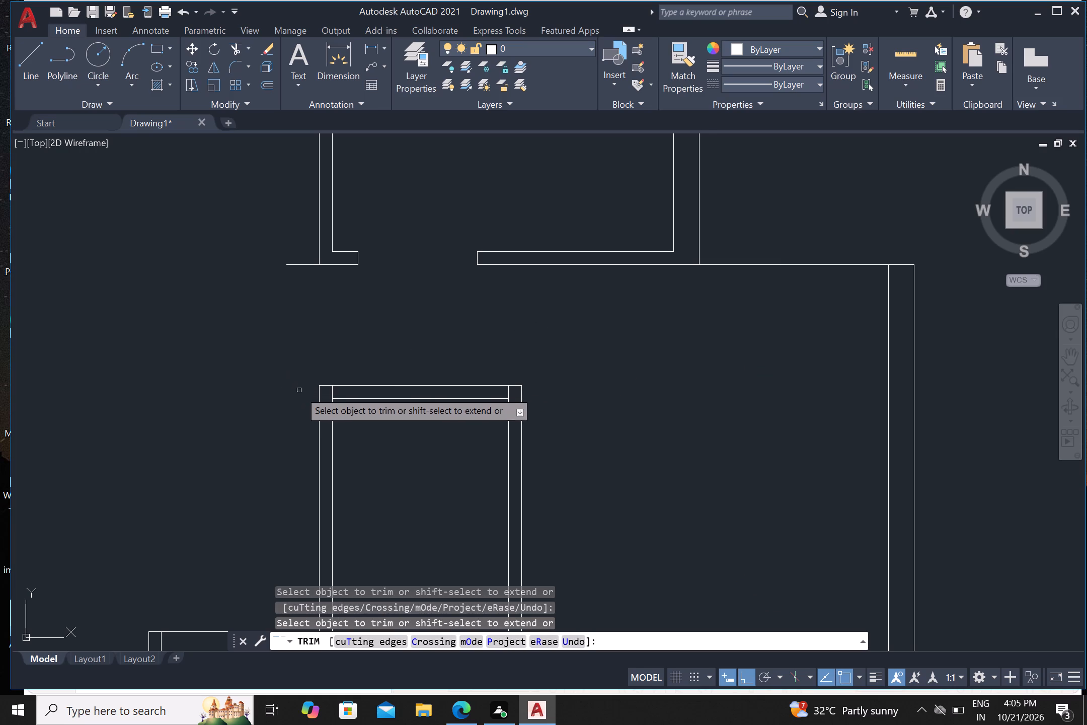
left_click_drag(293, 252, 297, 262)
left_click(297, 274)
left_click_drag(302, 255, 307, 269)
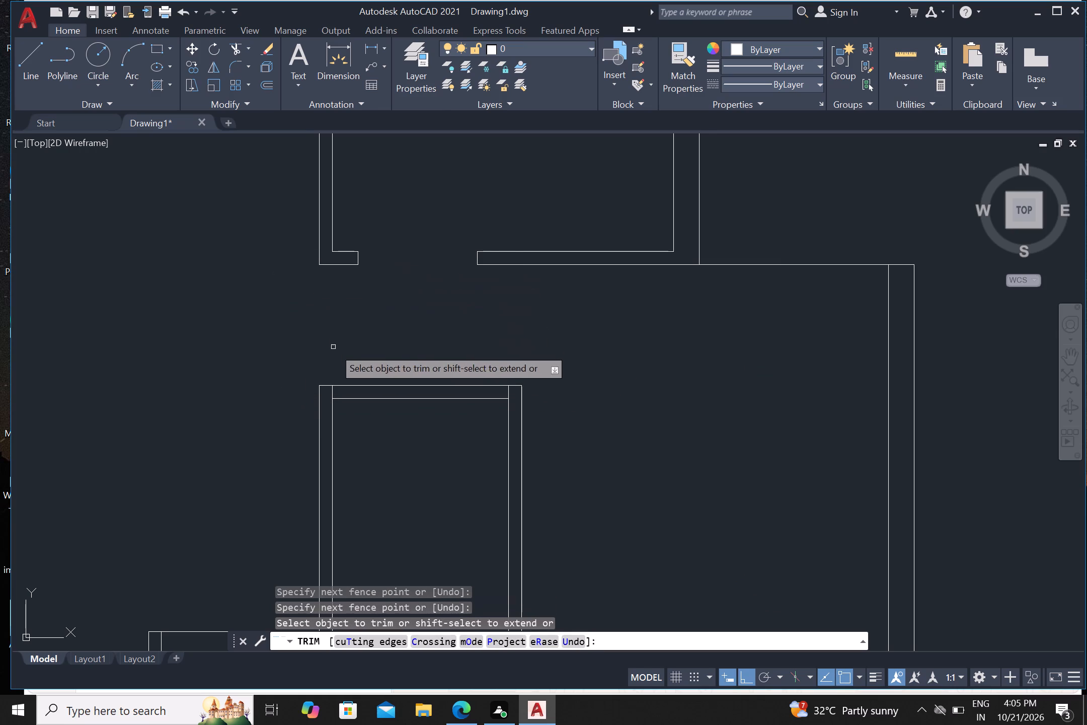
Trim the inner side wall line pieces crossing the partition at the narrow room's two upper corners.
scroll(328, 395, "up", 2)
left_click(332, 394)
left_click(348, 395)
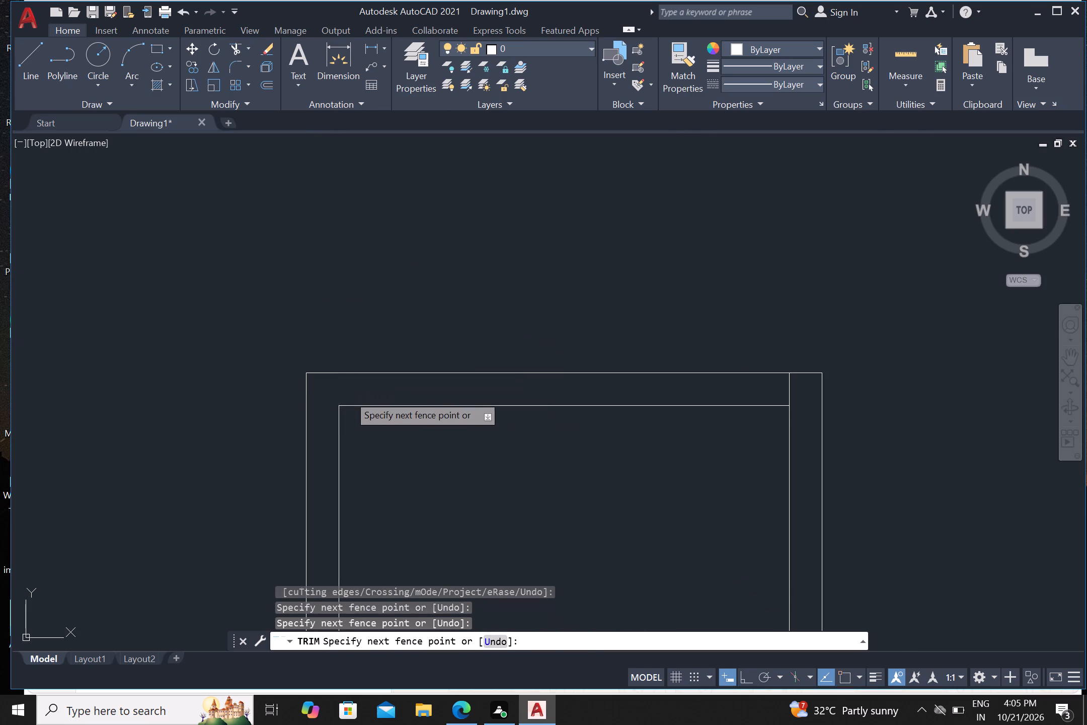
scroll(650, 393, "down", 2)
scroll(721, 396, "up", 2)
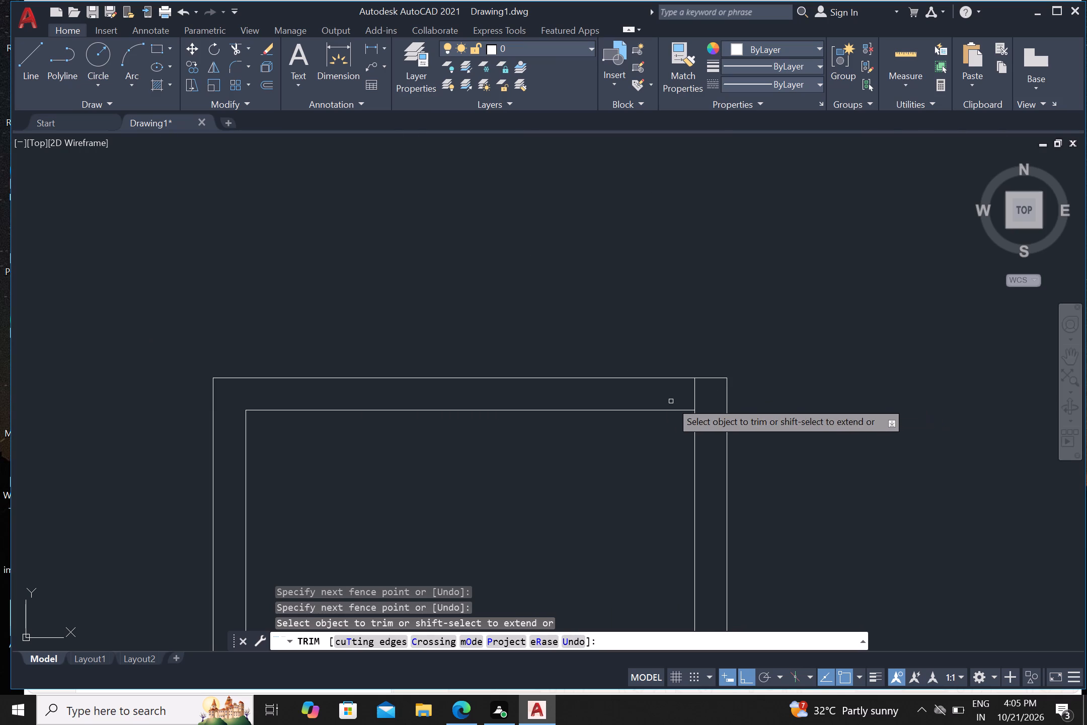
left_click_drag(674, 401, 684, 400)
left_click(705, 390)
left_click(672, 396)
scroll(687, 385, "down", 4)
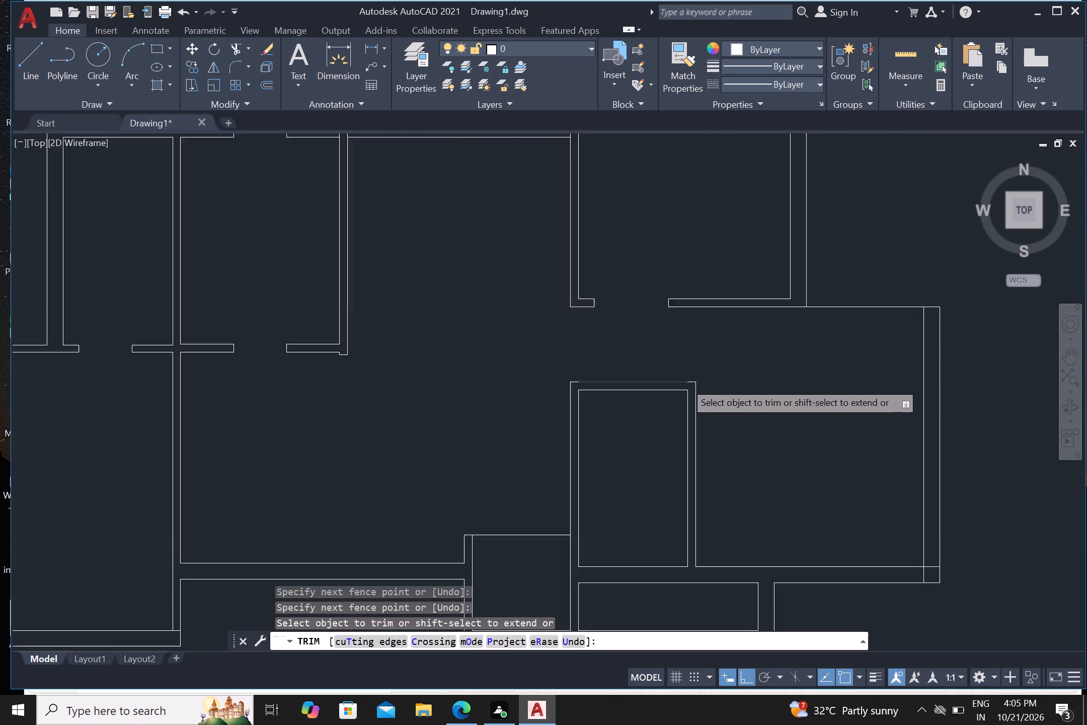
scroll(685, 382, "down", 1)
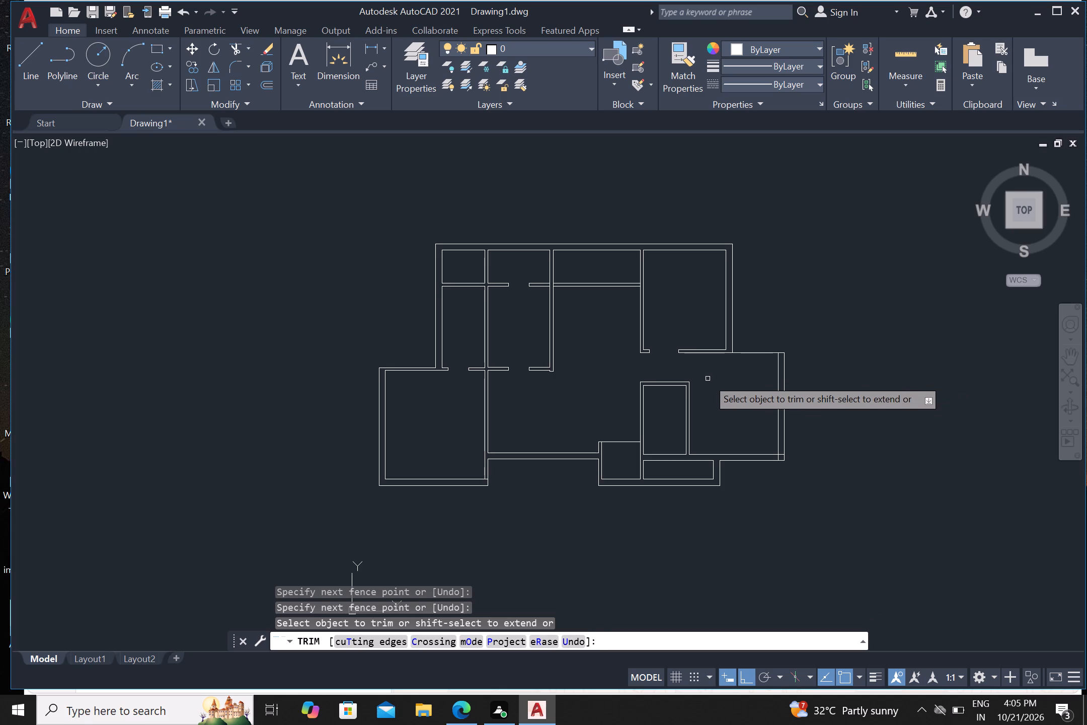
key("grave")
key("grave")
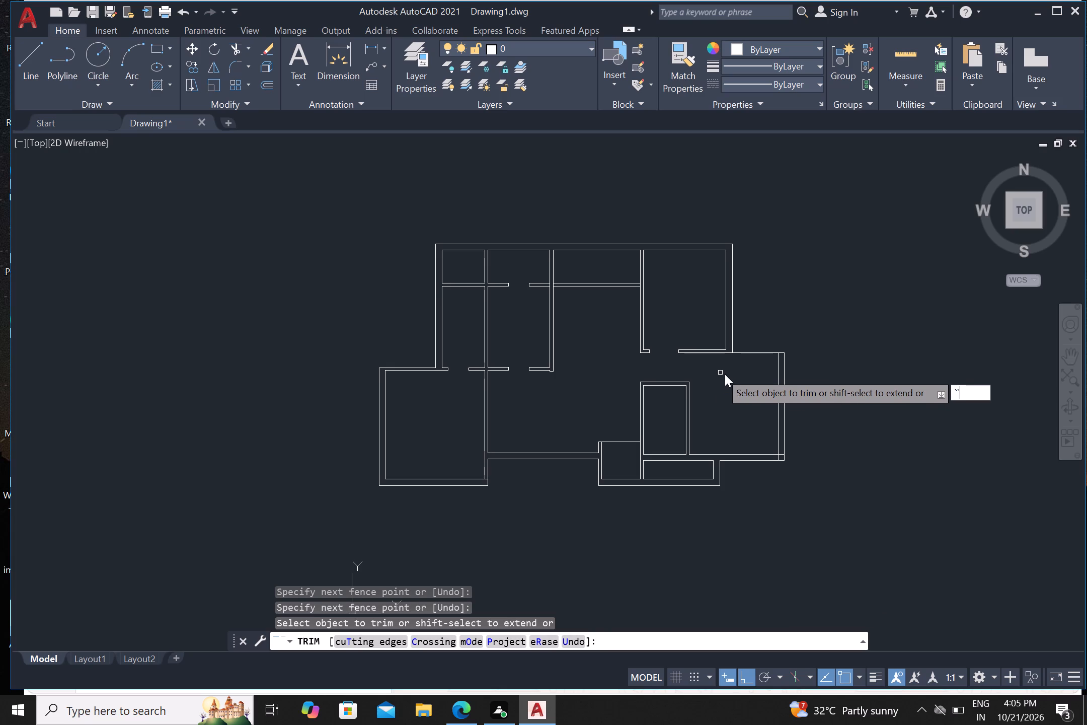
key("Escape")
Draw a line east from the northeast room's lower inner corner past the far east wall, and another north from that wall's outer corner.
key("l")
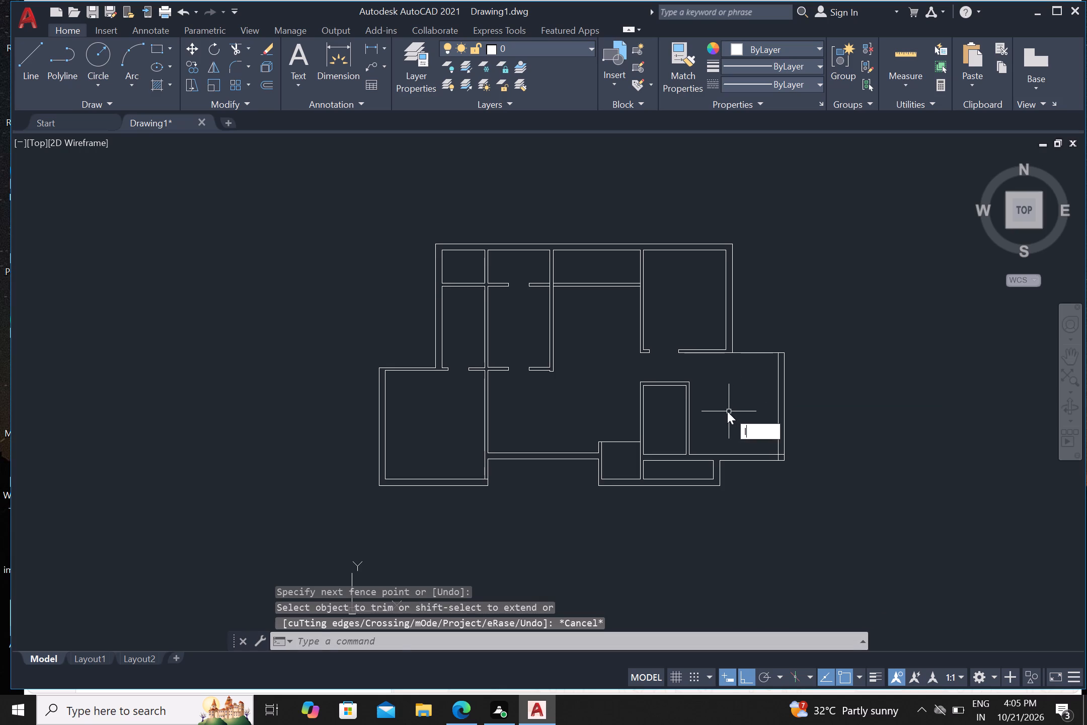
key("Return")
scroll(750, 384, "up", 2)
left_click(686, 295)
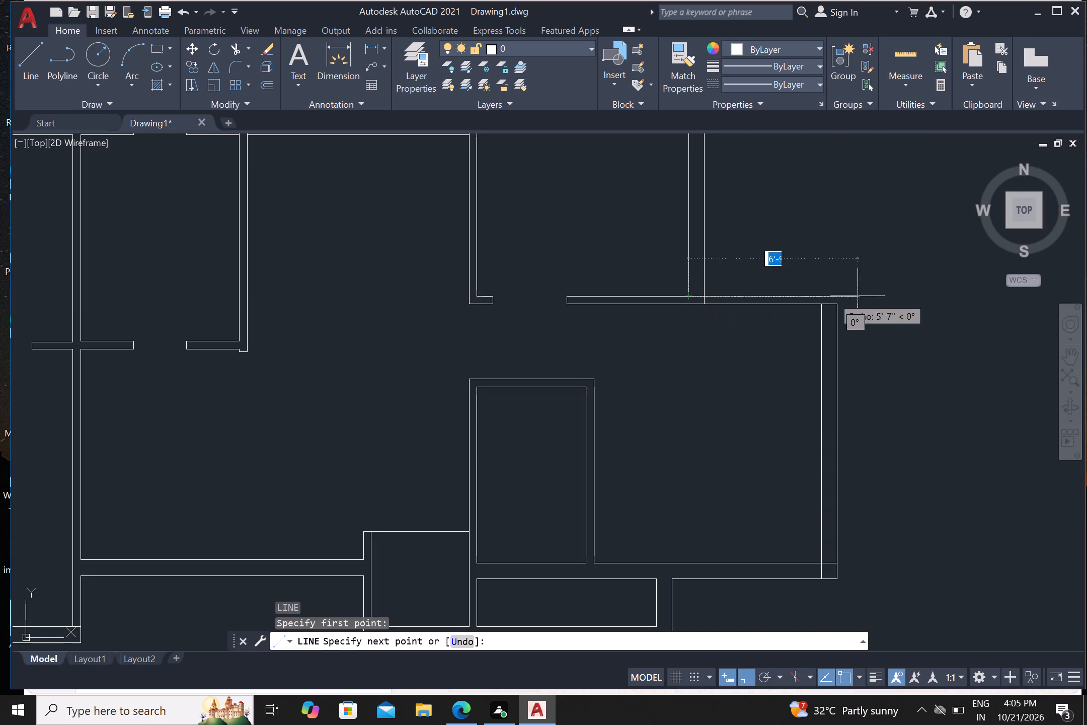
left_click(939, 296)
key("Return")
key("Return")
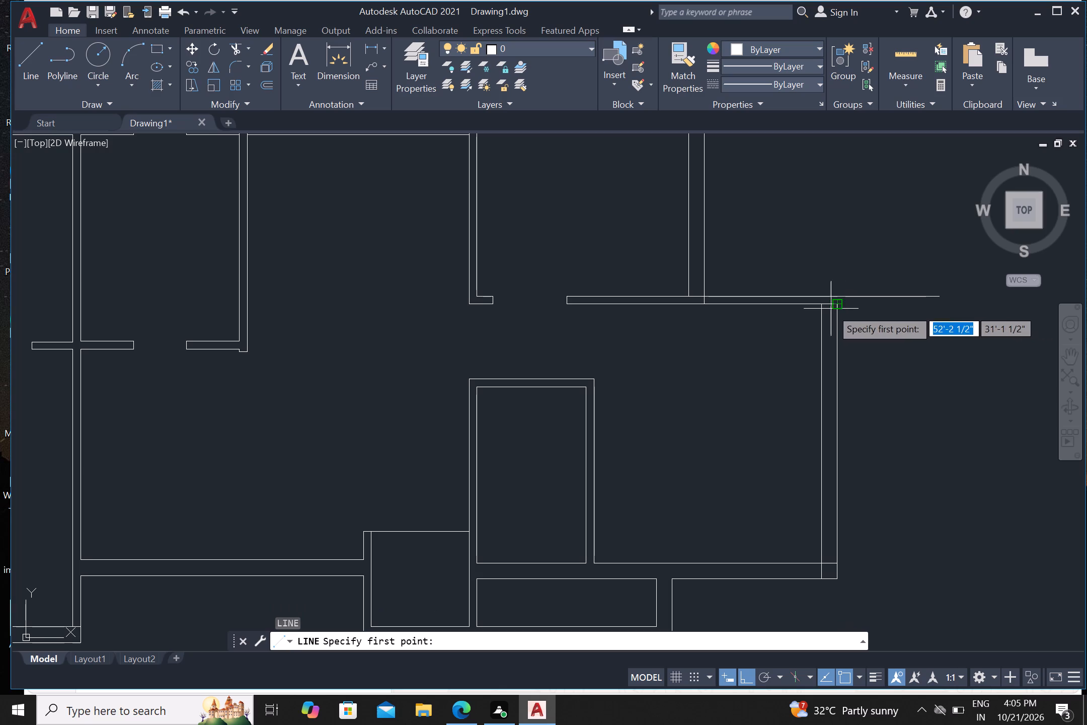
left_click_drag(841, 304, 841, 294)
left_click(850, 242)
key("Return")
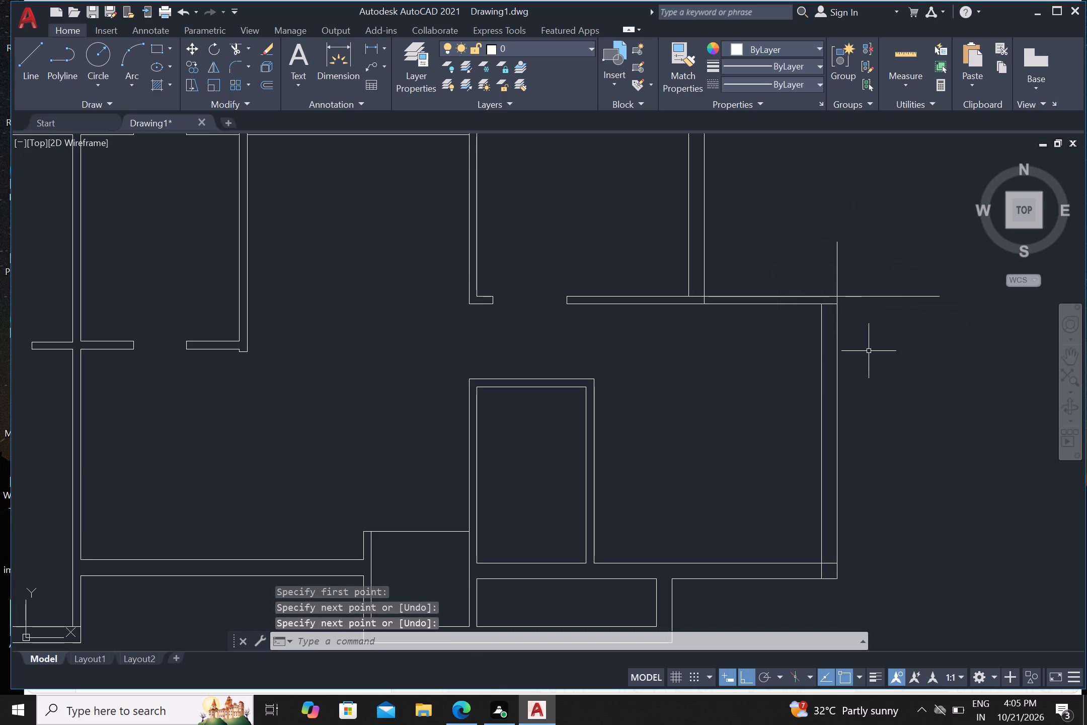
Trim the overhanging ends at the east room's upper outer corner and the line pieces crossing its upper and lower wall corners.
type("tr")
key("Return")
left_click(820, 272)
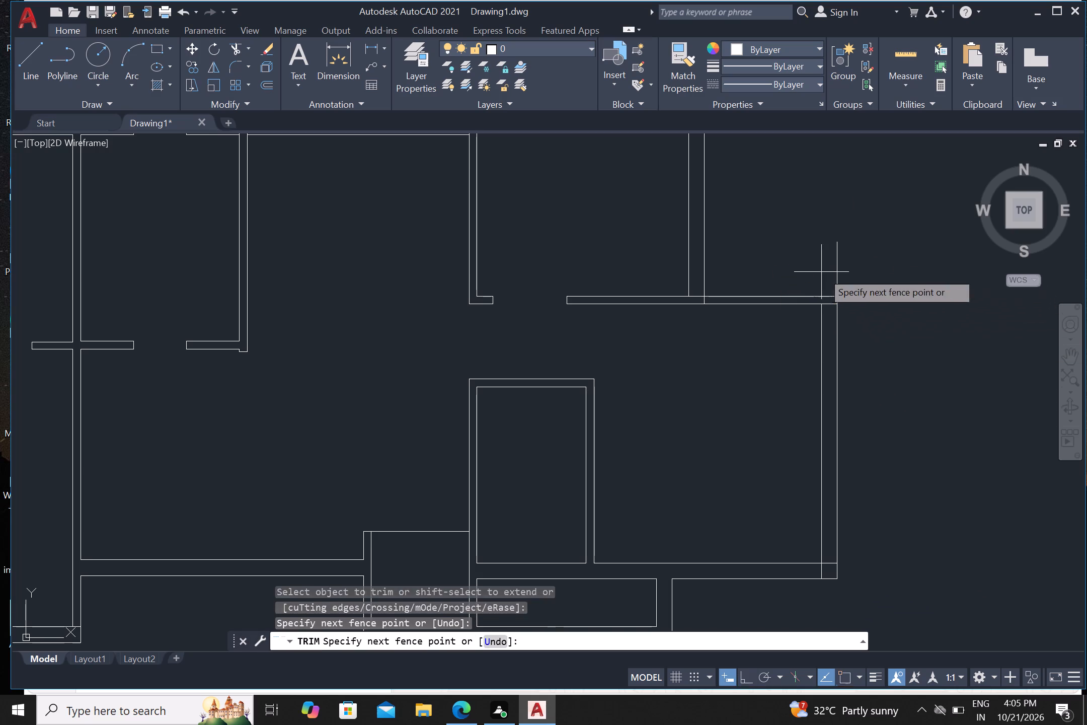
left_click(890, 317)
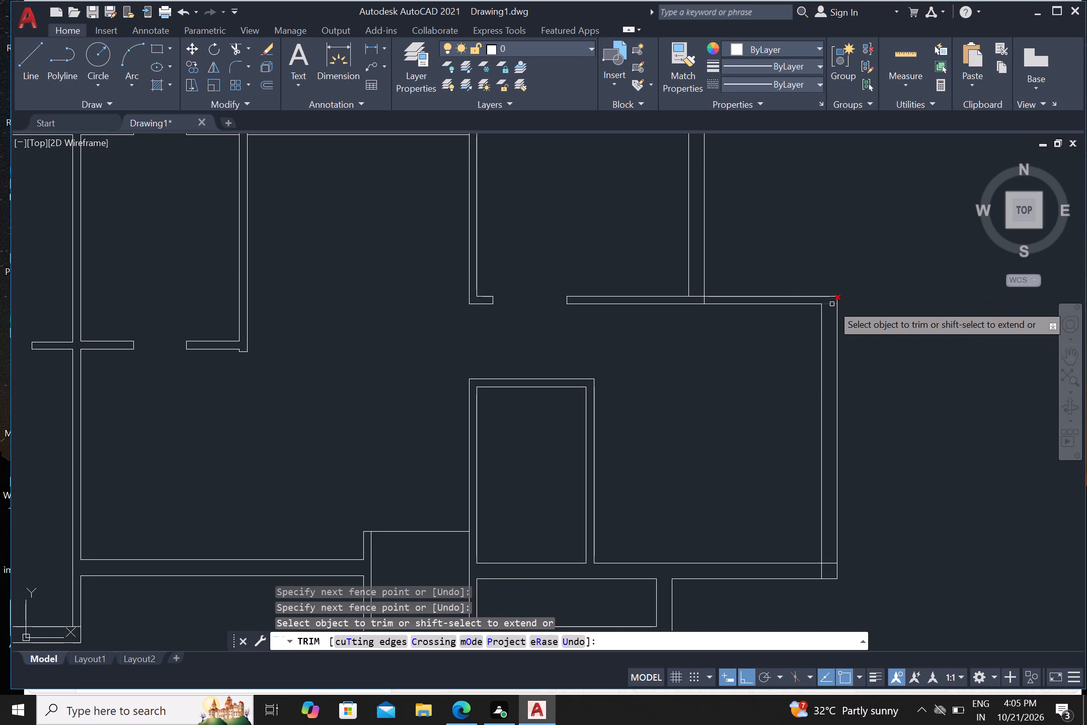
left_click(832, 304)
left_click(828, 564)
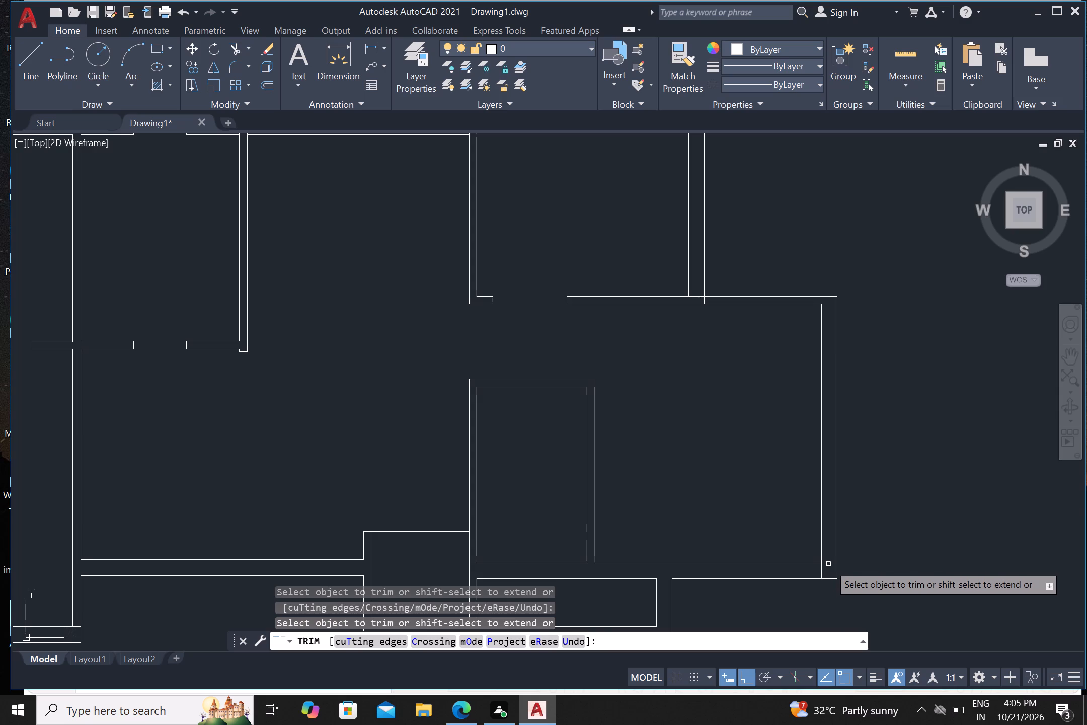
left_click(817, 570)
left_click(828, 568)
Trim the line pieces closing the junction between the northeast room's east wall and the horizontal door-opening wall.
scroll(828, 567, "down", 2)
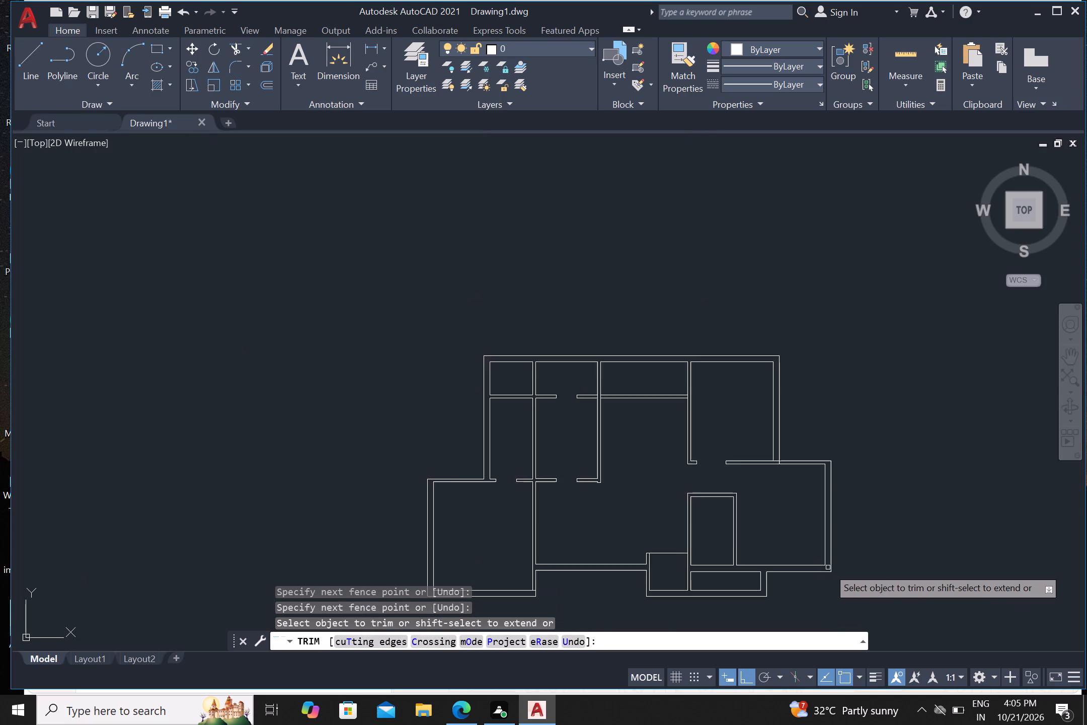
scroll(828, 567, "down", 1)
scroll(668, 544, "up", 1)
middle_click_drag(670, 544, 223, 237)
scroll(222, 236, "down", 1)
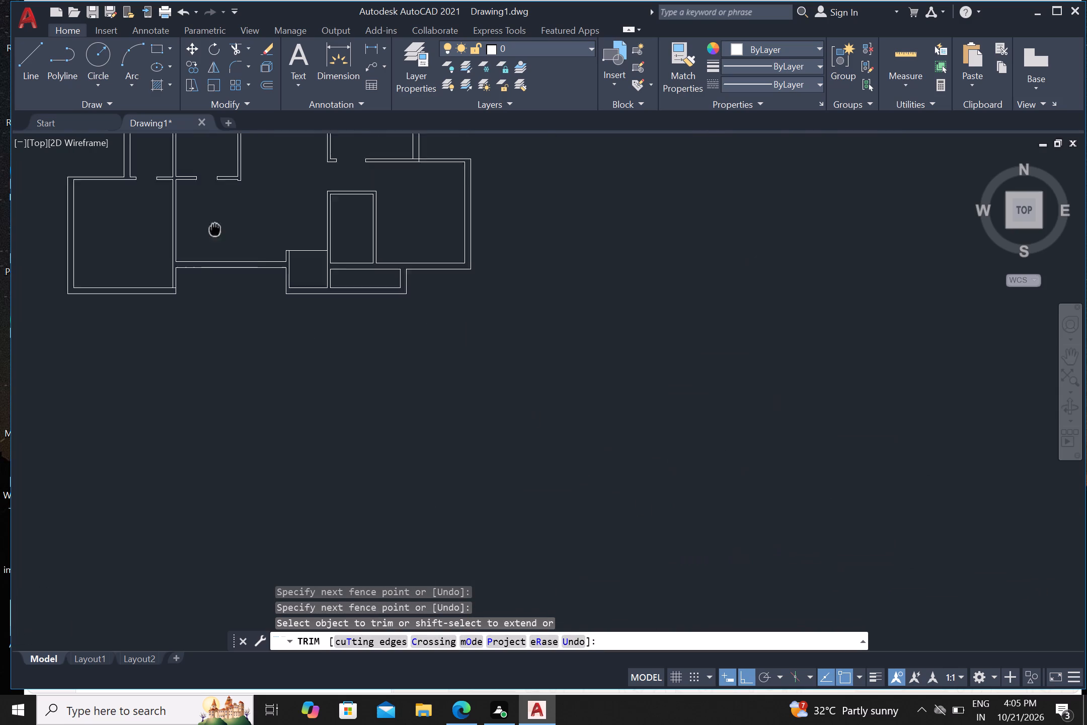
middle_click_drag(223, 237, 458, 335)
scroll(442, 324, "up", 2)
middle_click_drag(483, 329, 482, 357)
scroll(483, 330, "down", 1)
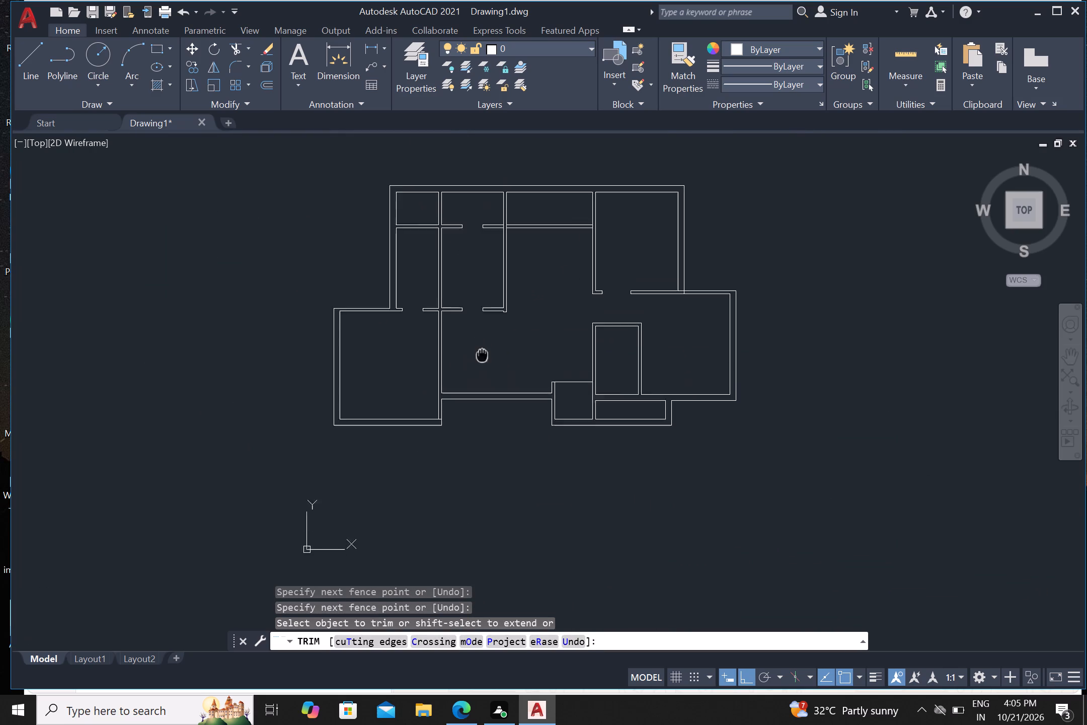
middle_click_drag(482, 357, 502, 371)
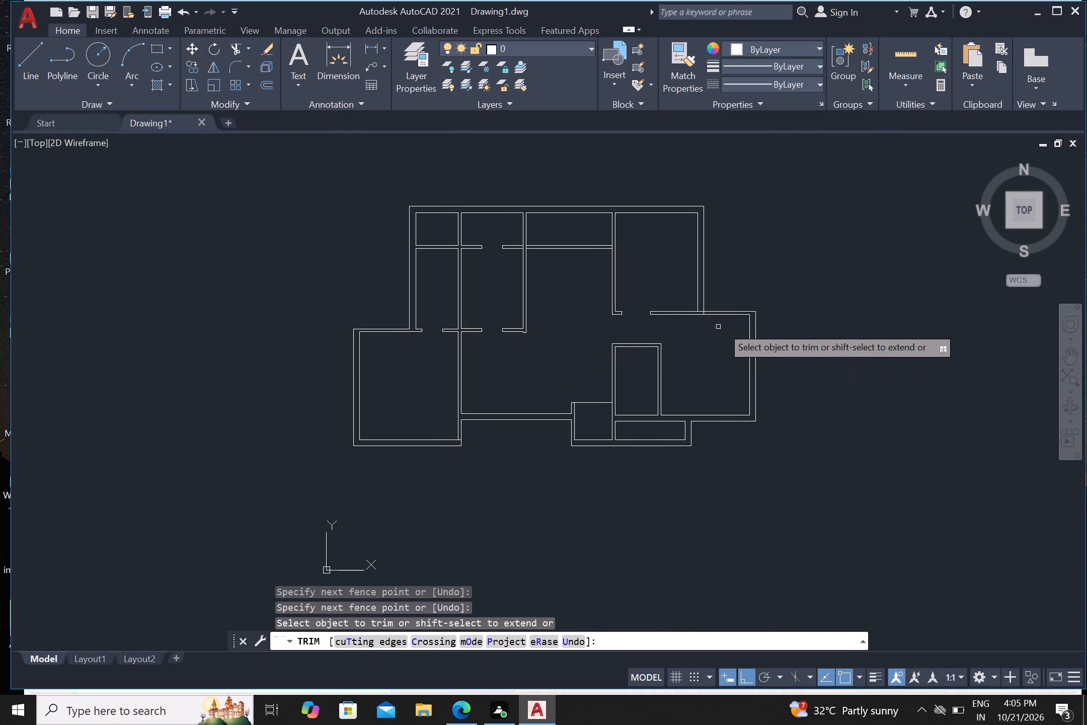
scroll(762, 309, "up", 1)
scroll(676, 311, "up", 3)
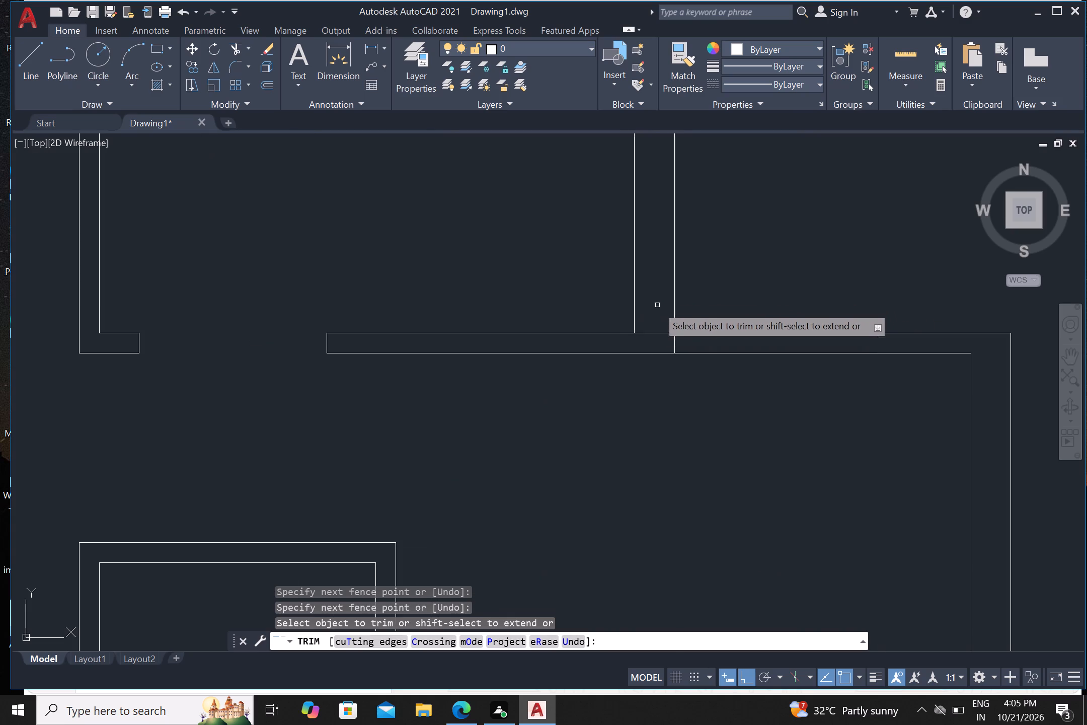
left_click(647, 327)
left_click(652, 337)
left_click(659, 343)
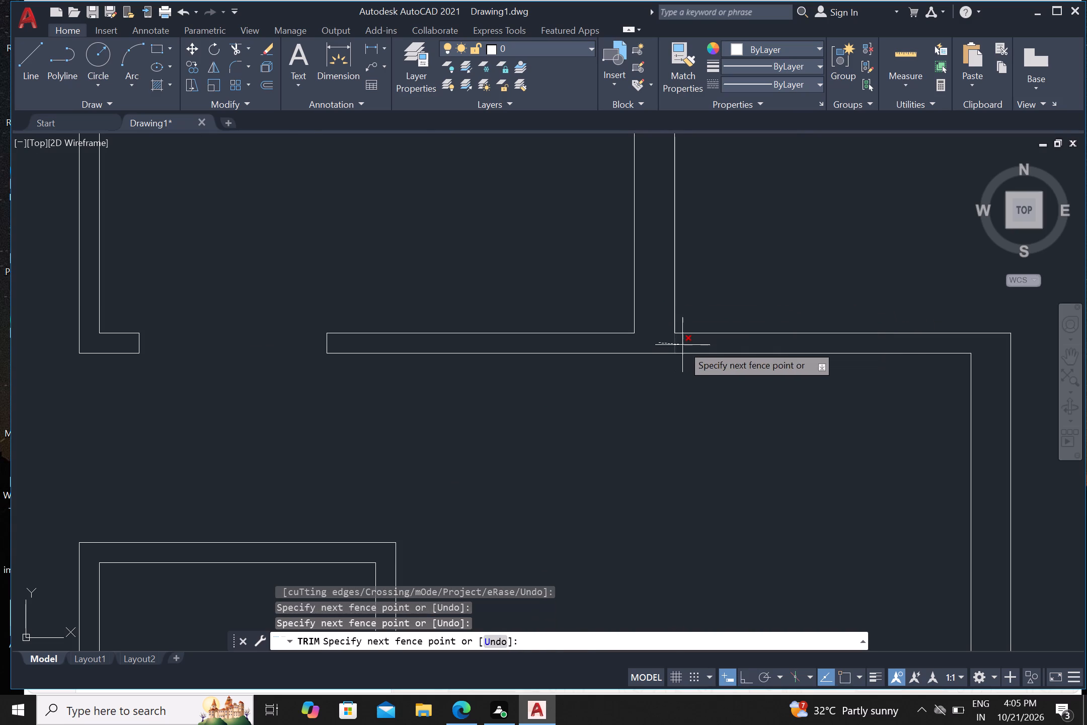
left_click(686, 344)
scroll(671, 336, "down", 4)
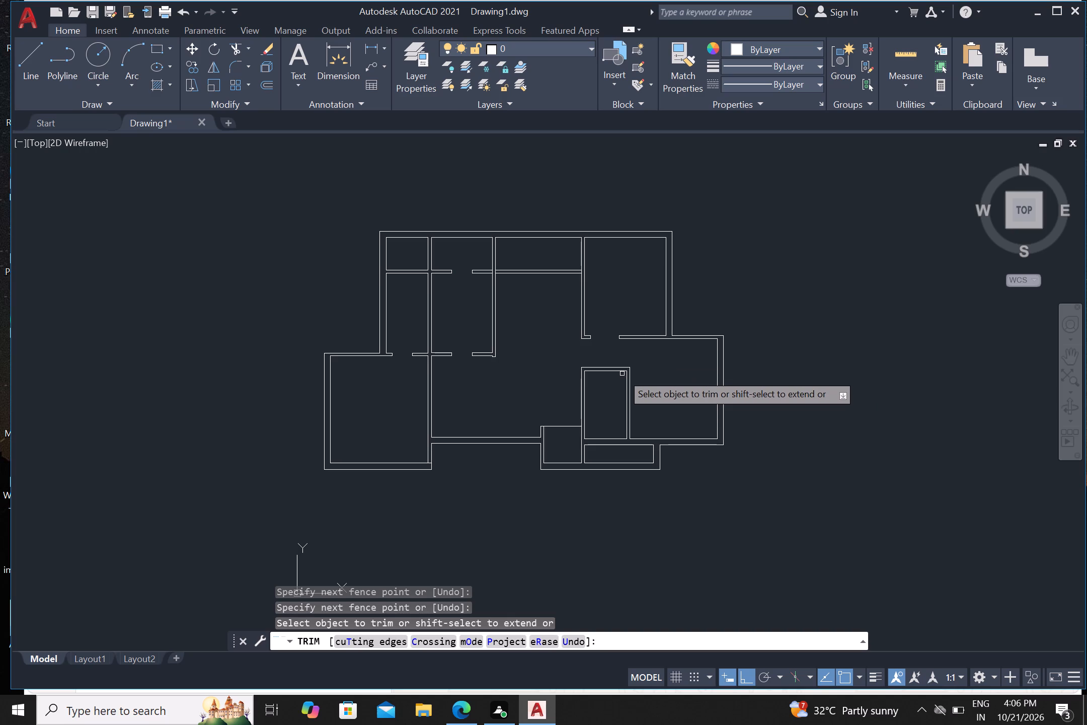
scroll(602, 392, "up", 2)
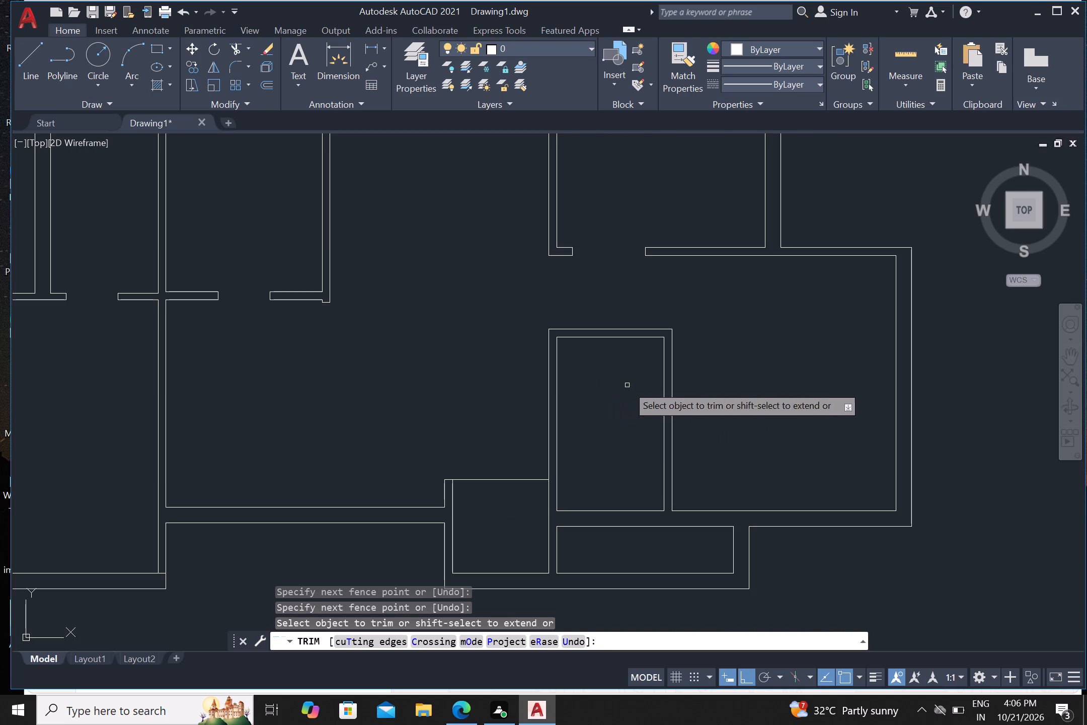
key("Escape")
Draw a vertical line upward from the narrow room's upper-right inner corner, crossing its top partition.
key("l")
key("Return")
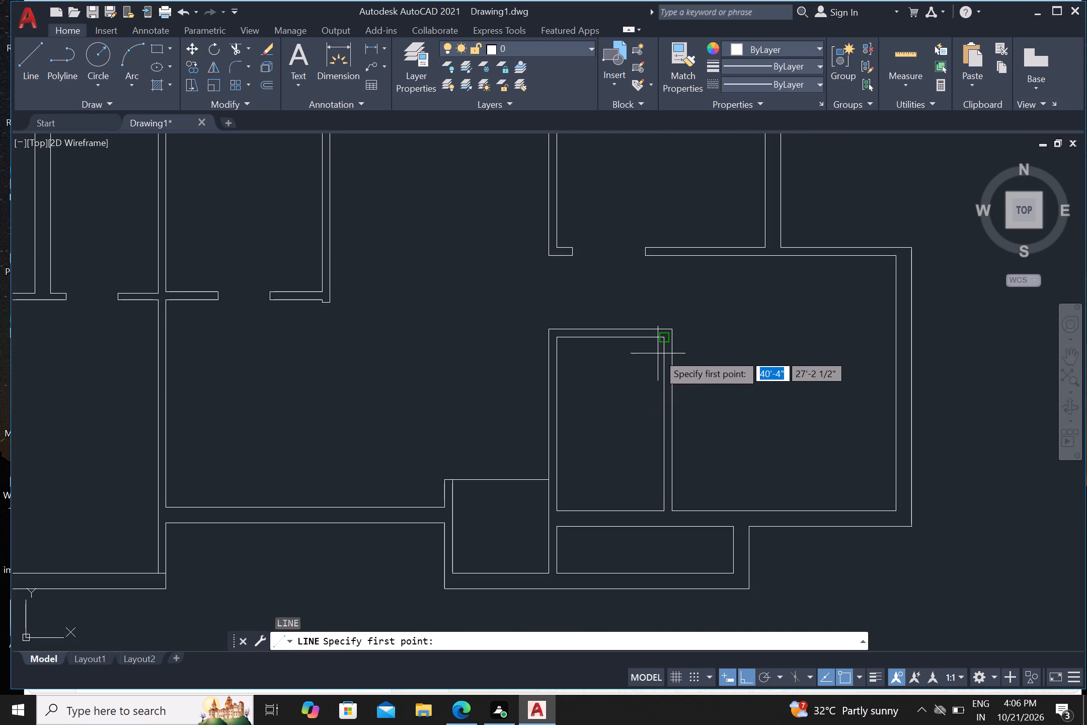
left_click_drag(661, 339, 661, 334)
left_click(655, 304)
key("Return")
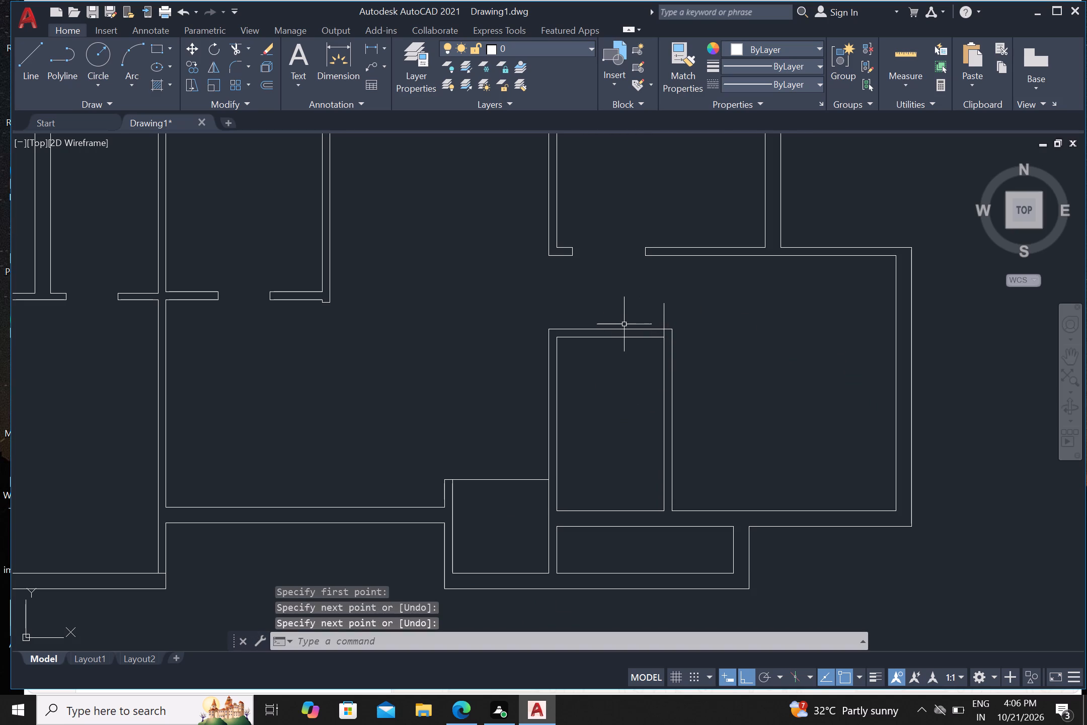
Offset the vertical line 9" to the west, and offset that copy 2'6" further west to mark a door opening.
key("o")
key("Return")
type("9\"")
key("Return")
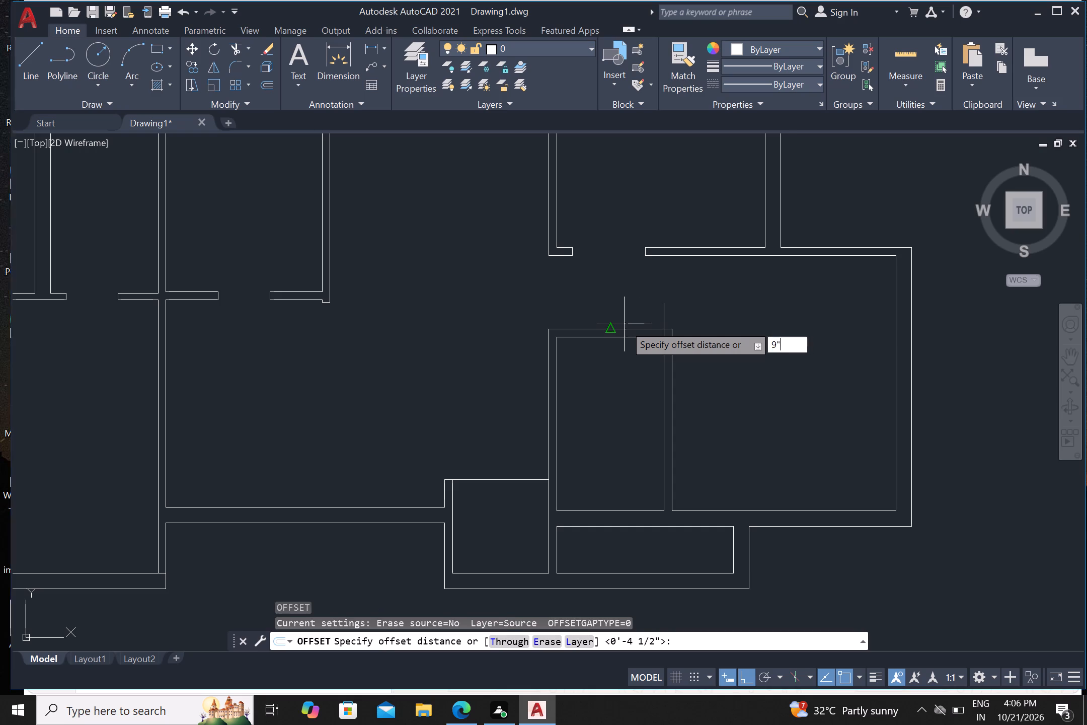
left_click(665, 316)
left_click(633, 321)
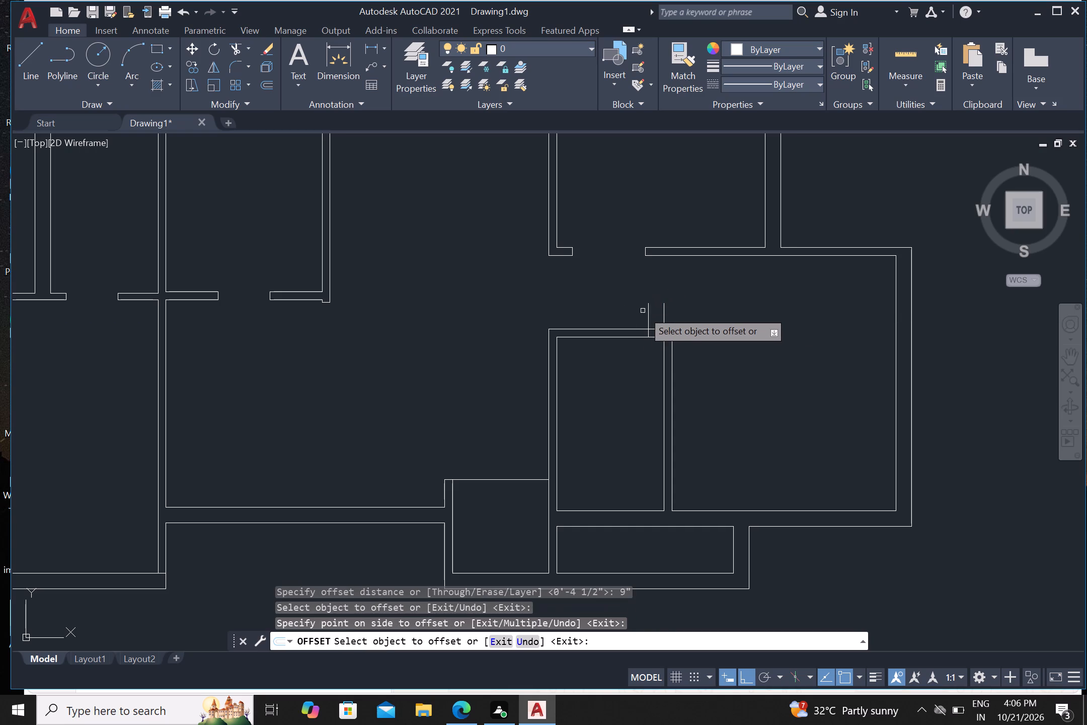
left_click_drag(650, 319, 635, 319)
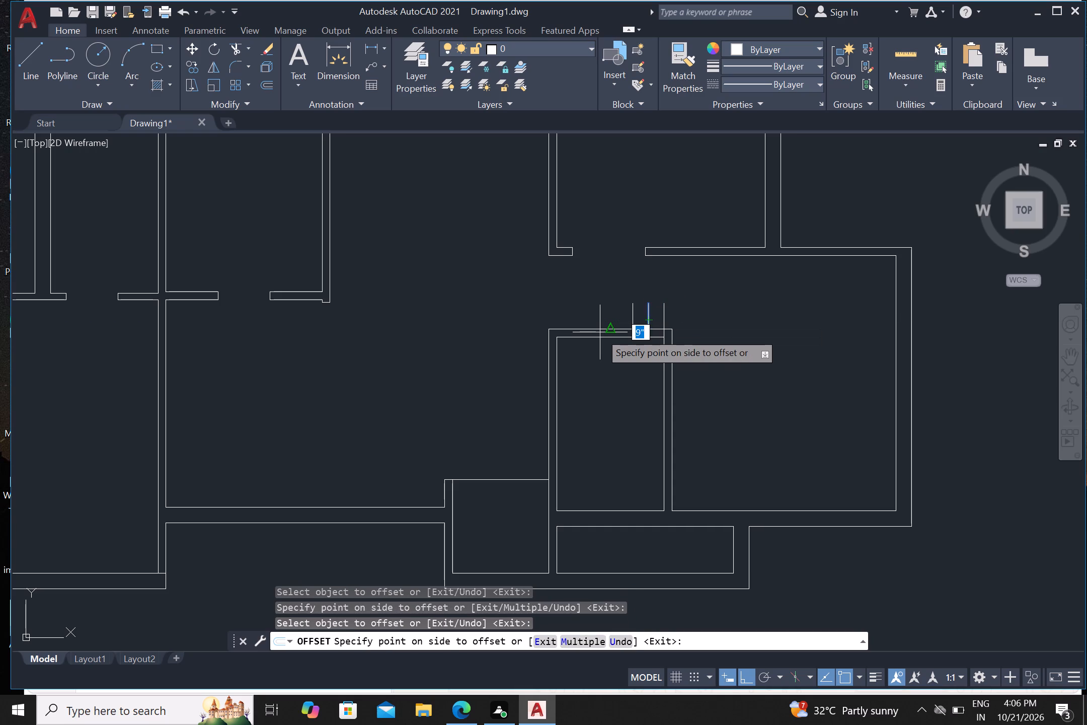
type("2'")
type("6\"")
key("Return")
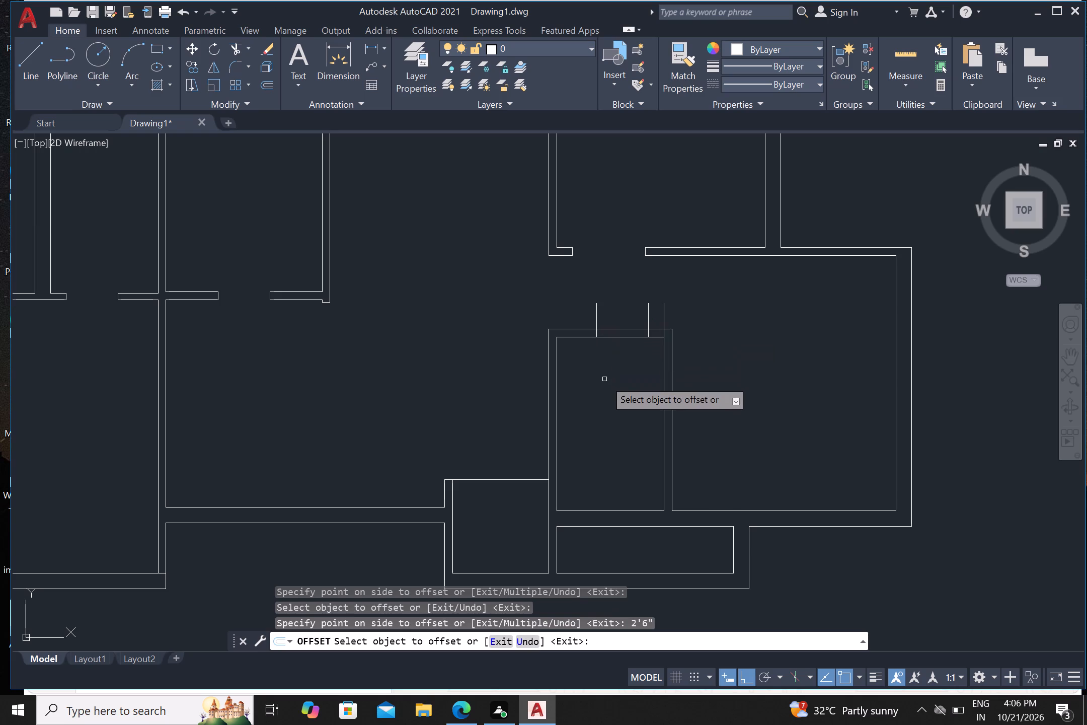
Trim the narrow room's top partition between the door marks, plus the overhanging mark ends and the line piece crossing its upper-right corner.
key("Escape")
type("tr")
key("Return")
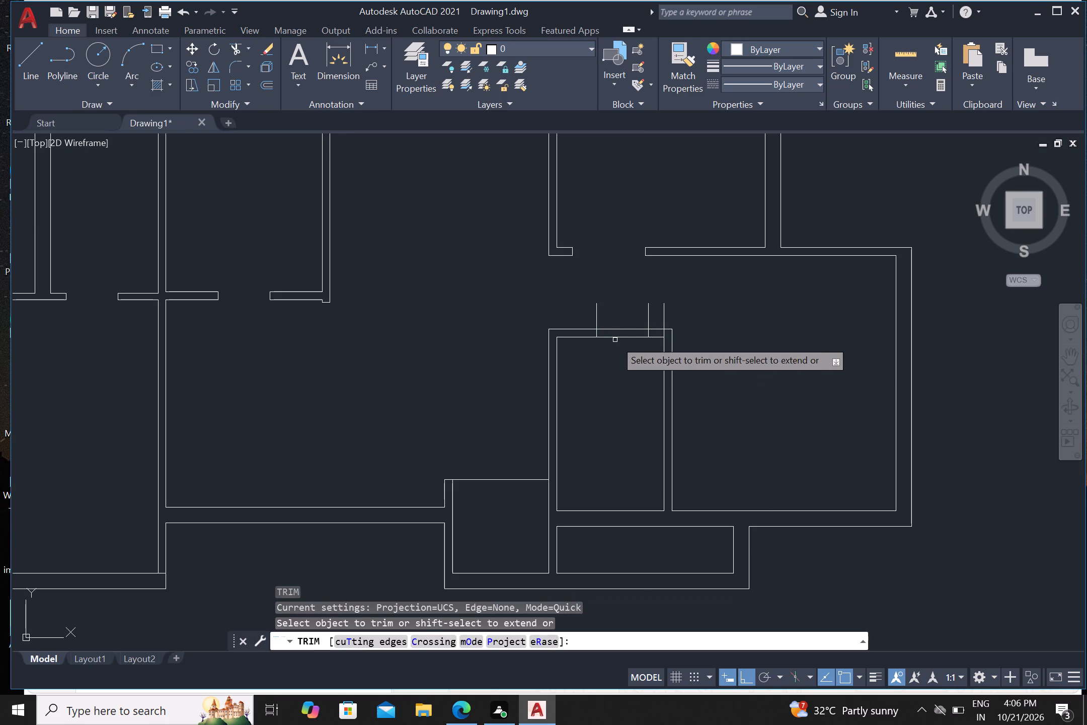
left_click_drag(626, 353, 622, 346)
left_click(618, 312)
left_click(578, 318)
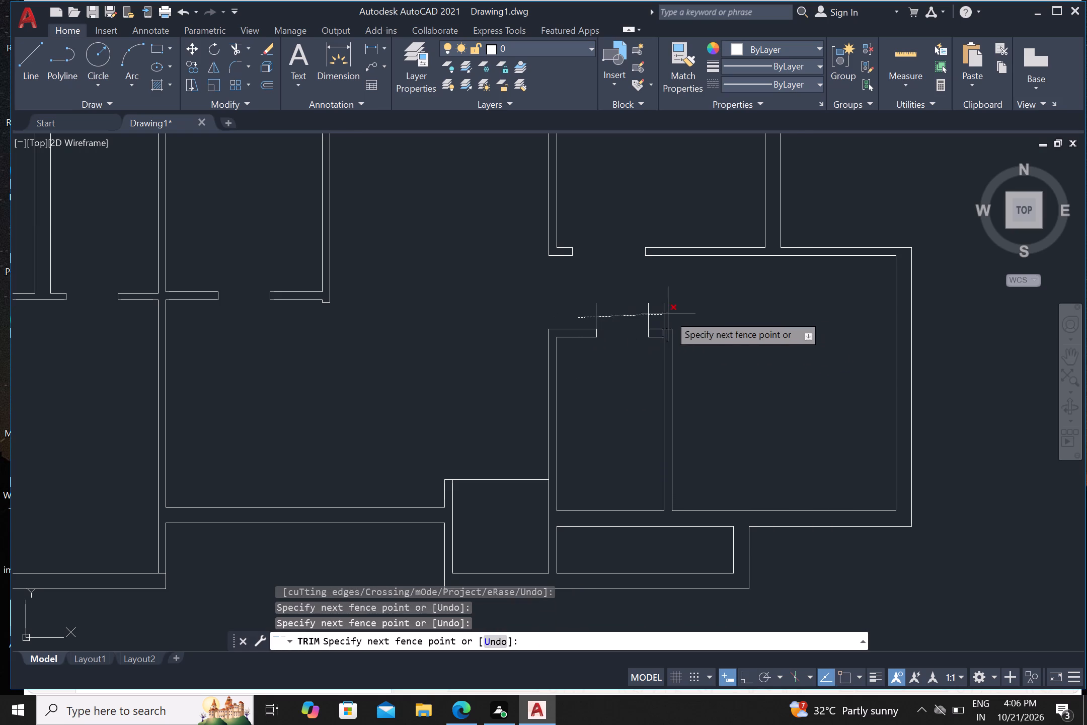
left_click(716, 305)
scroll(660, 341, "up", 2)
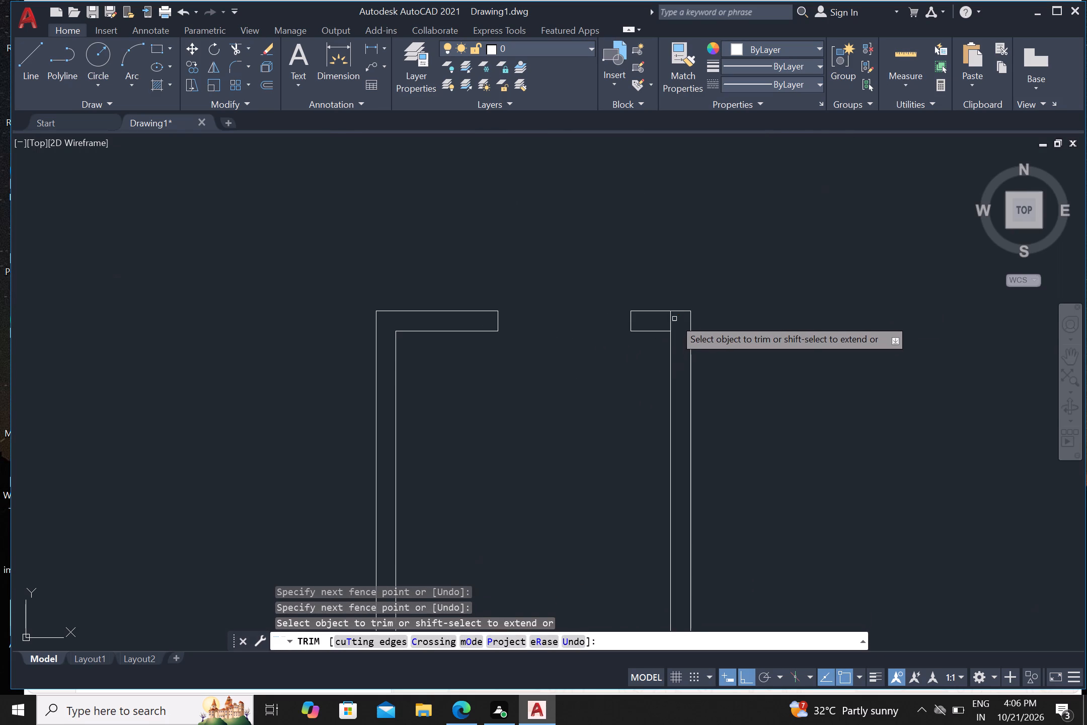
left_click(672, 325)
scroll(644, 362, "down", 3)
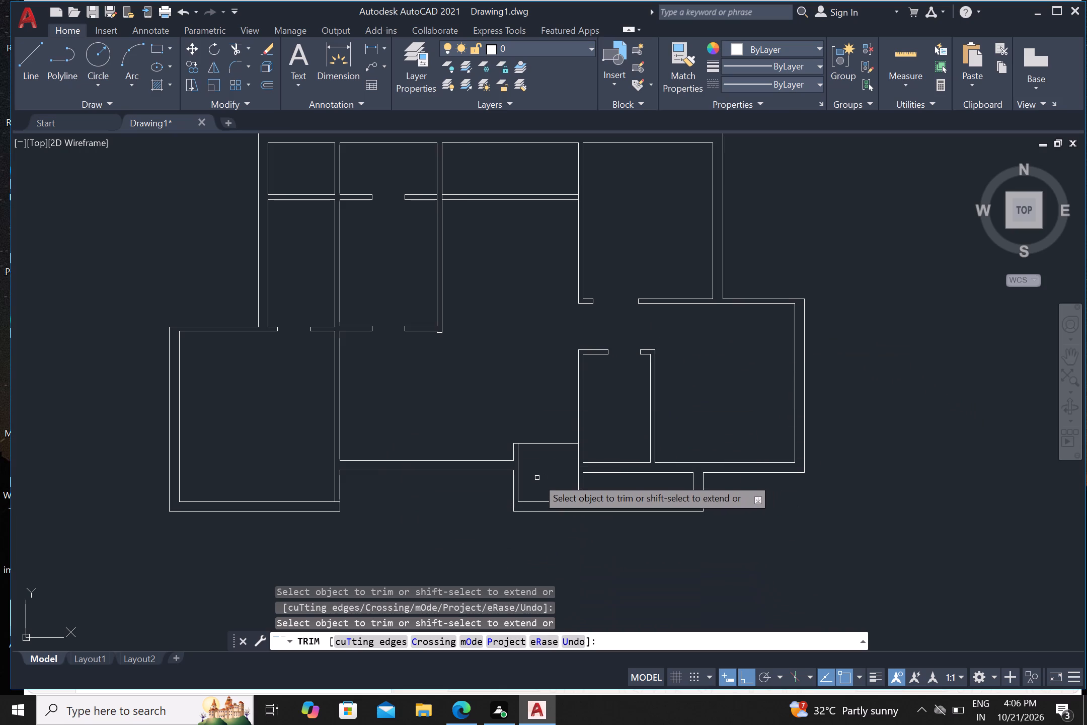
scroll(530, 479, "up", 1)
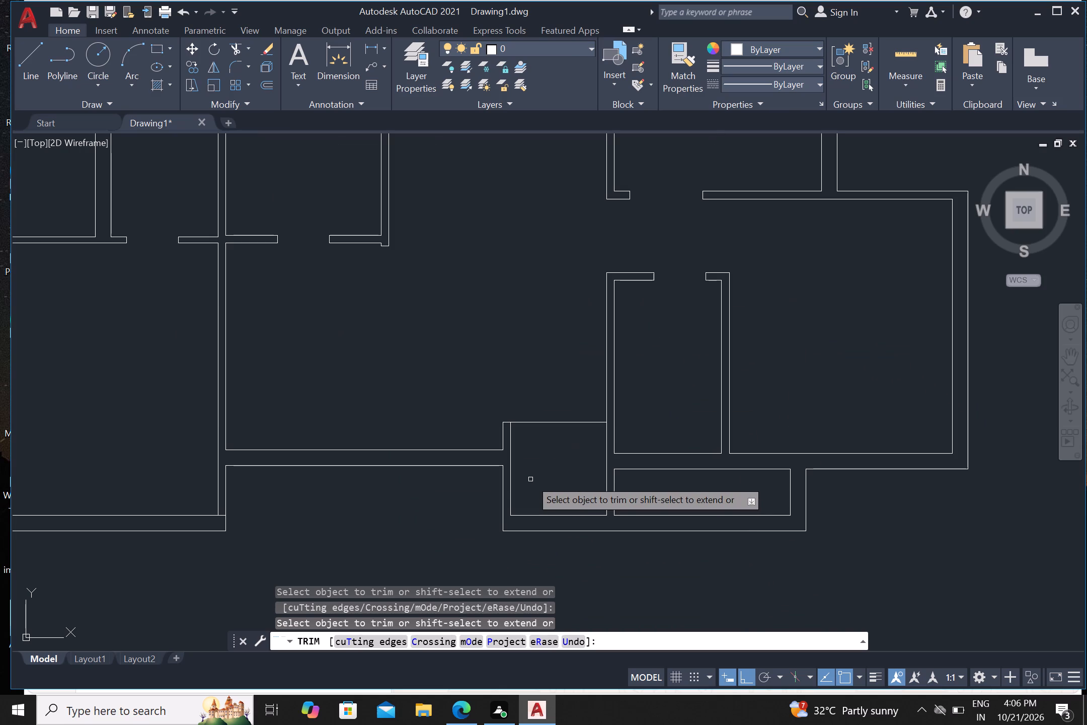
scroll(522, 483, "up", 1)
key("Escape")
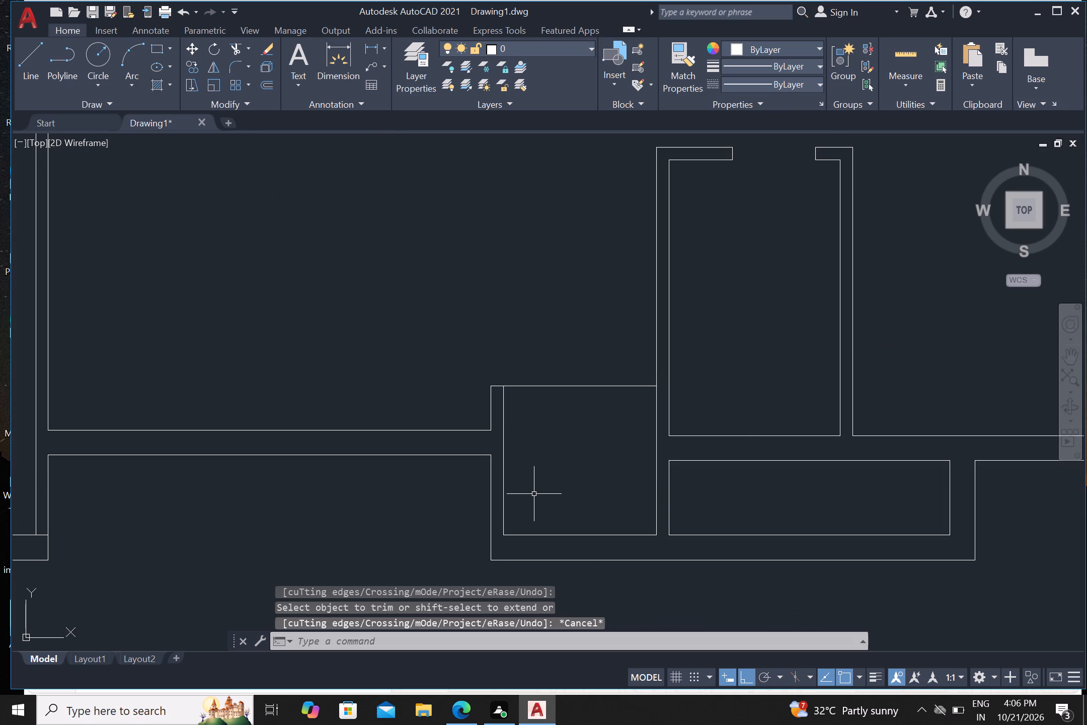
Draw two horizontal lines across the small south room's west wall, from the long south wall's lower junction and from the room's lower-left inner corner.
key("l")
key("Return")
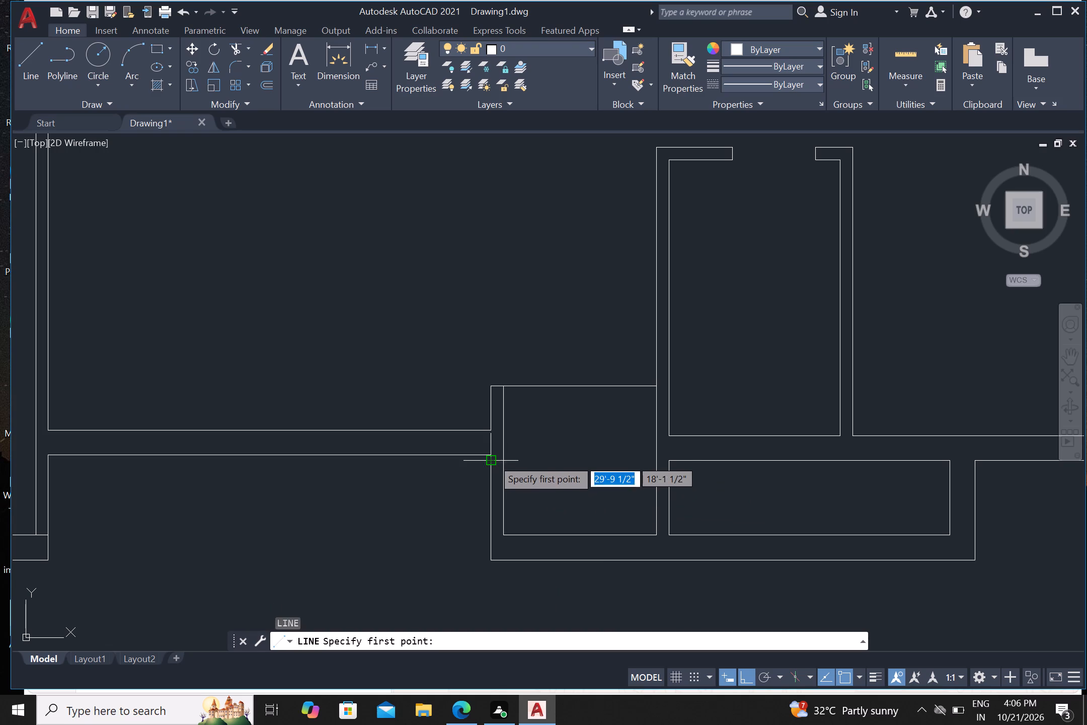
left_click(492, 455)
left_click(578, 454)
key("Return")
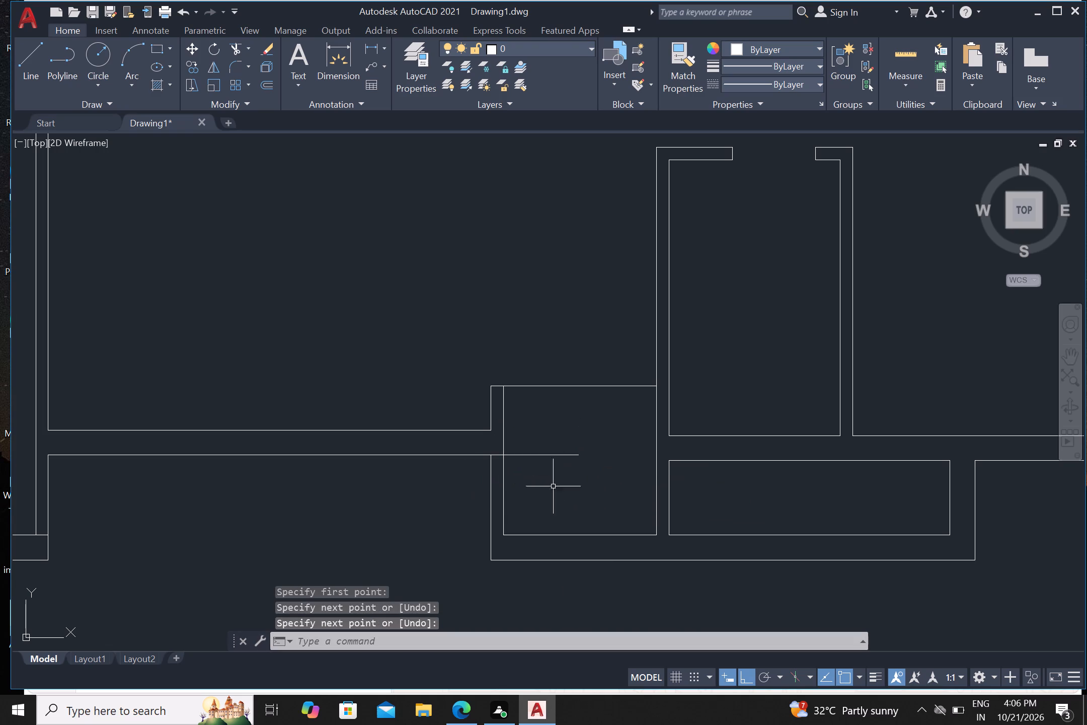
key("Return")
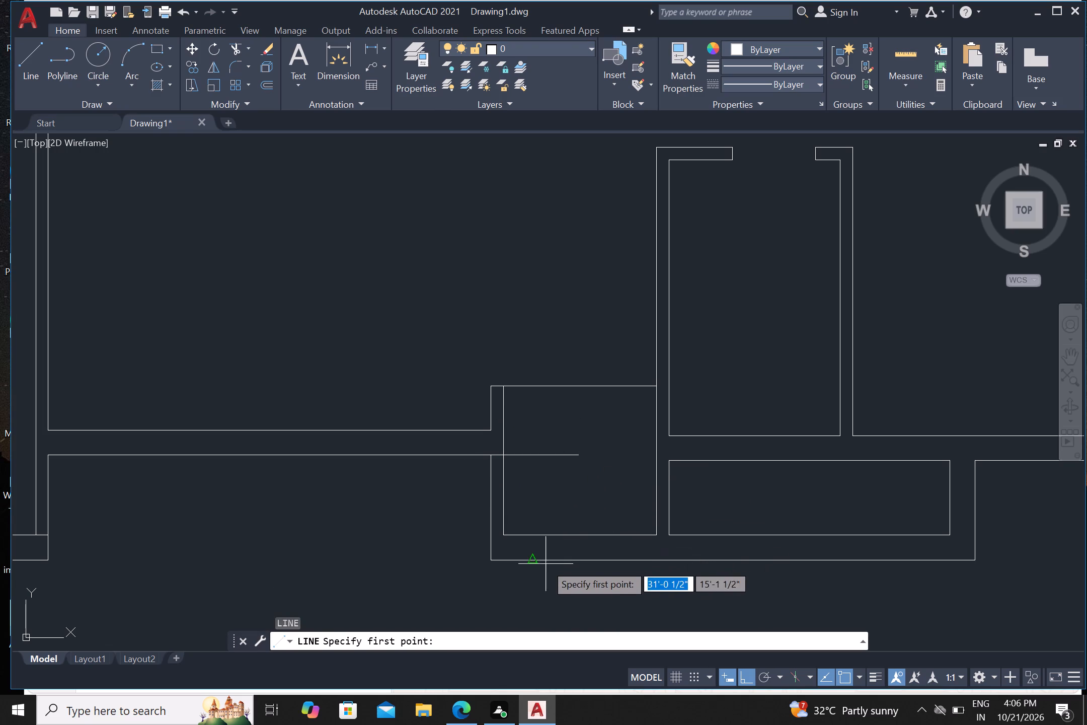
left_click_drag(506, 536, 489, 536)
left_click(463, 534)
key("Return")
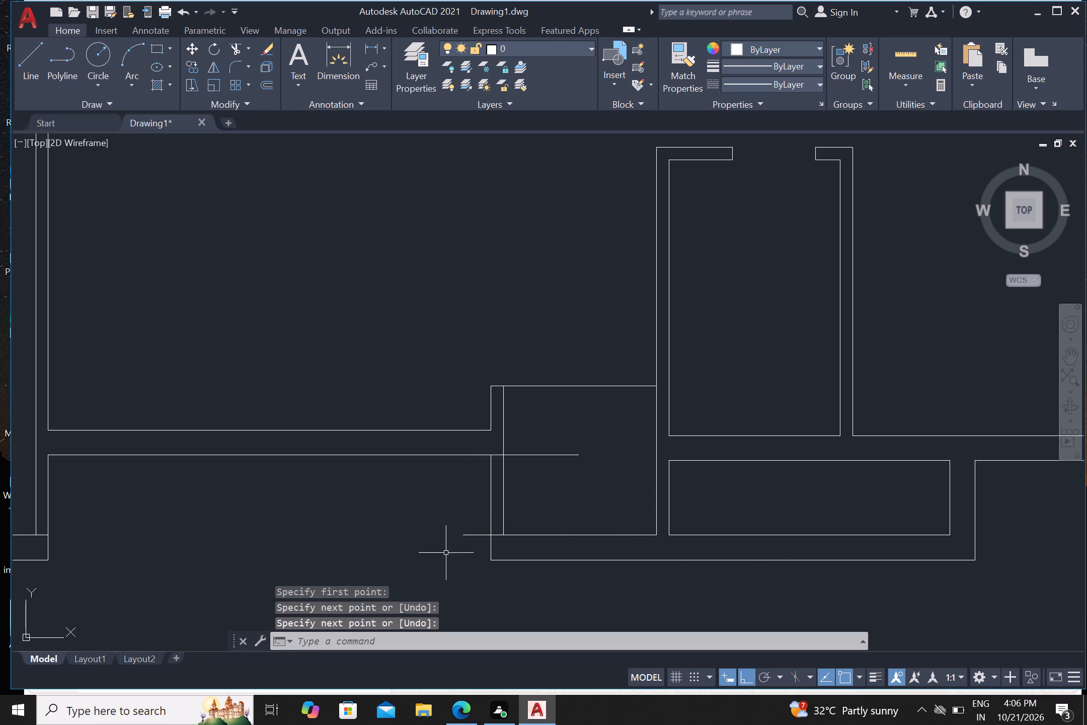
Offset the lower horizontal line 4.5" upward and the upper one 4.5" downward to mark a door opening in the west wall.
key("o")
key("Return")
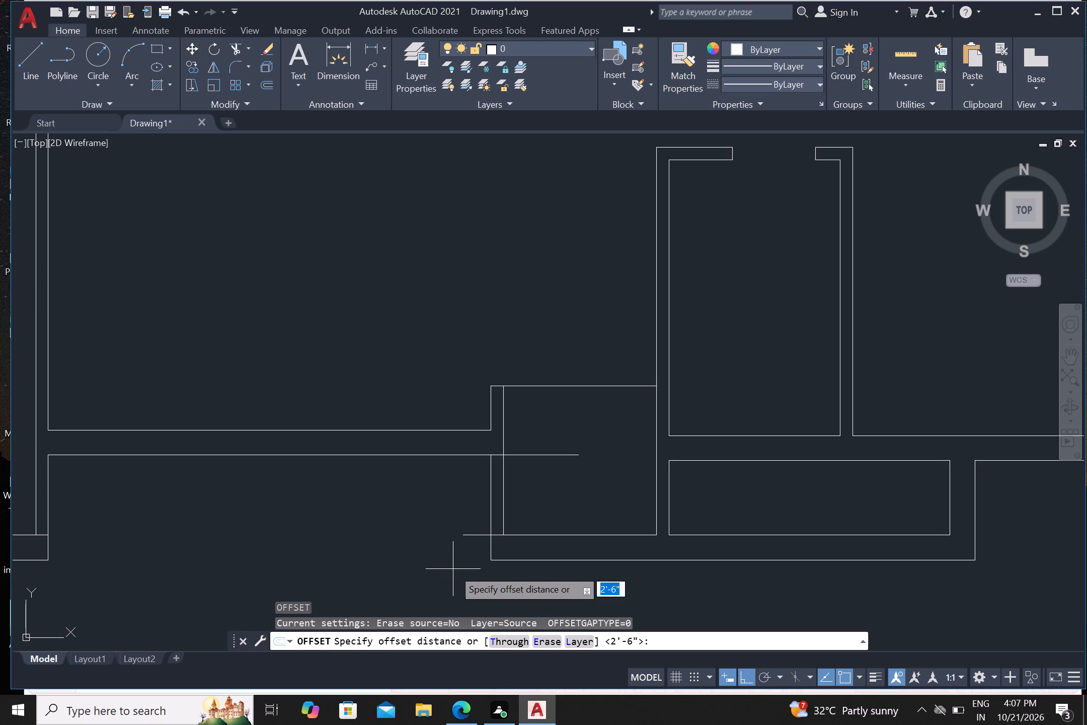
type("4.5")
key("shift+quotedbl")
key("Return")
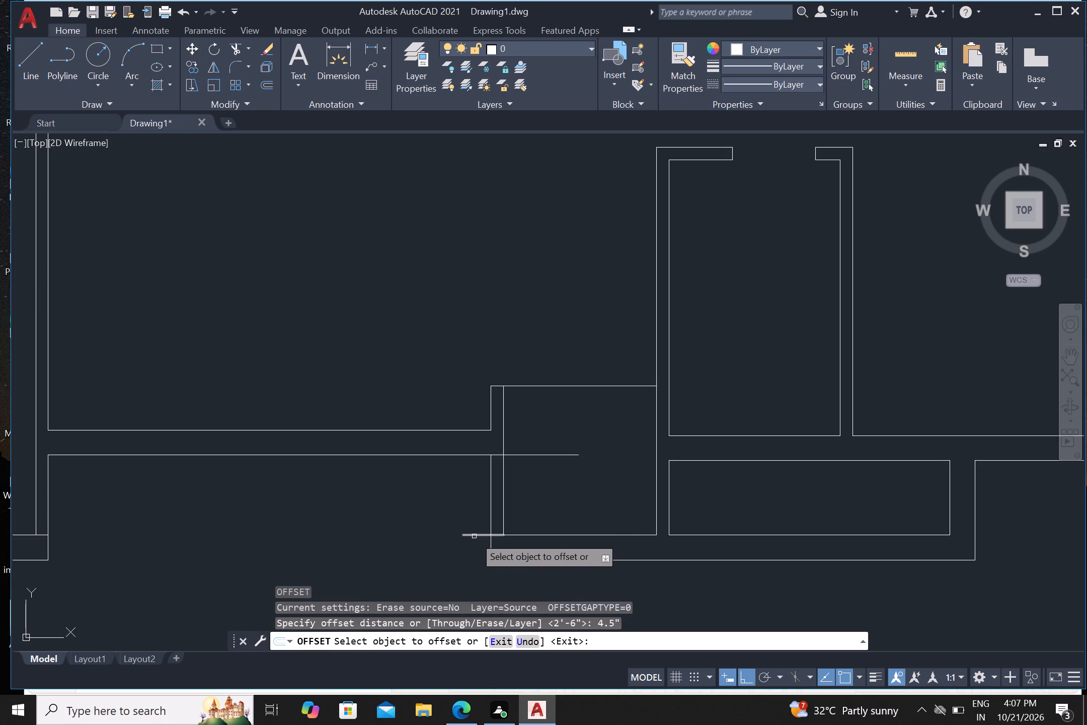
left_click(474, 536)
left_click(473, 520)
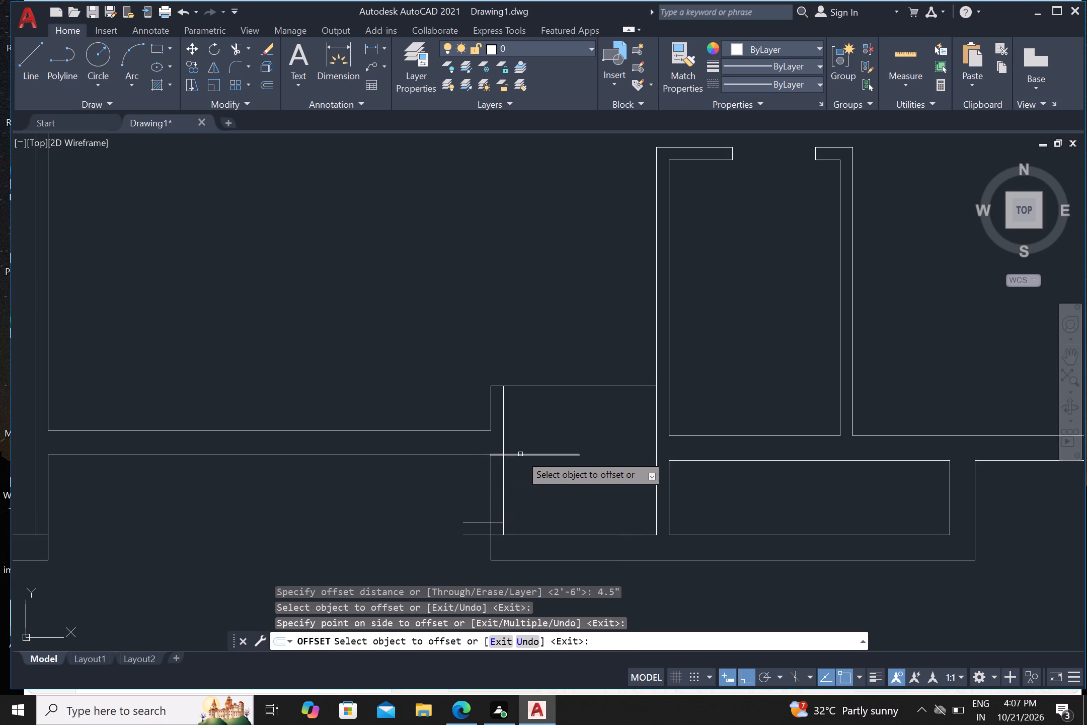
left_click_drag(520, 454, 522, 459)
left_click(520, 476)
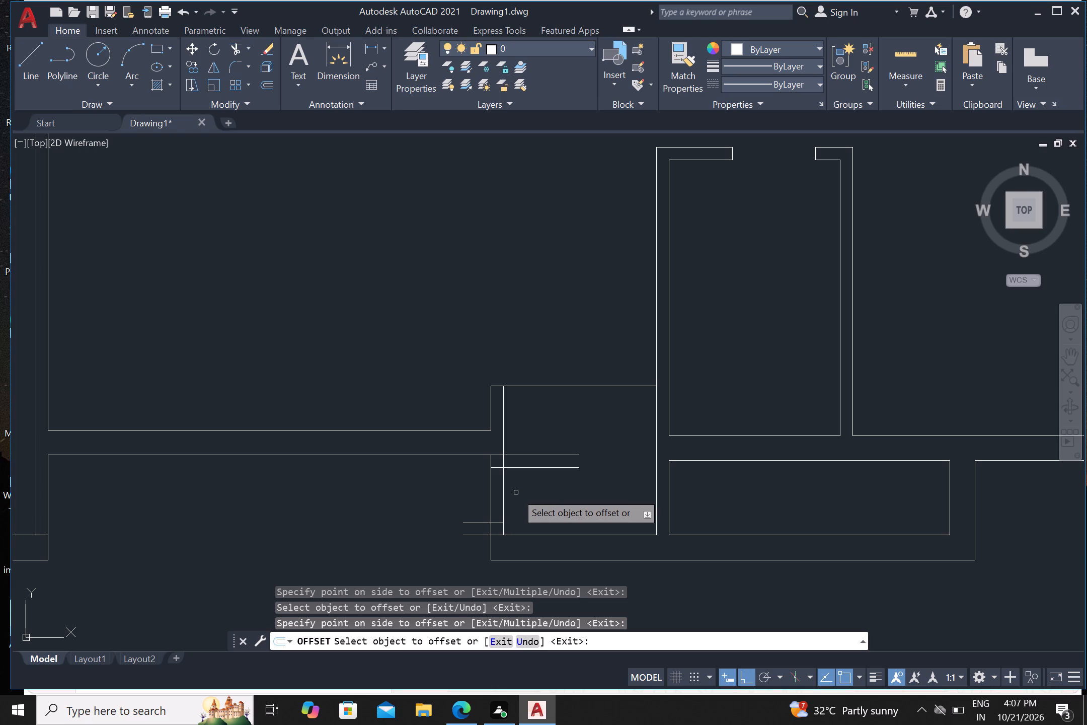
key("Escape")
Trim the small south room's west wall between the marks, along with the overhanging line ends and the pieces closing the wall junctions.
key("t")
key("r")
key("Return")
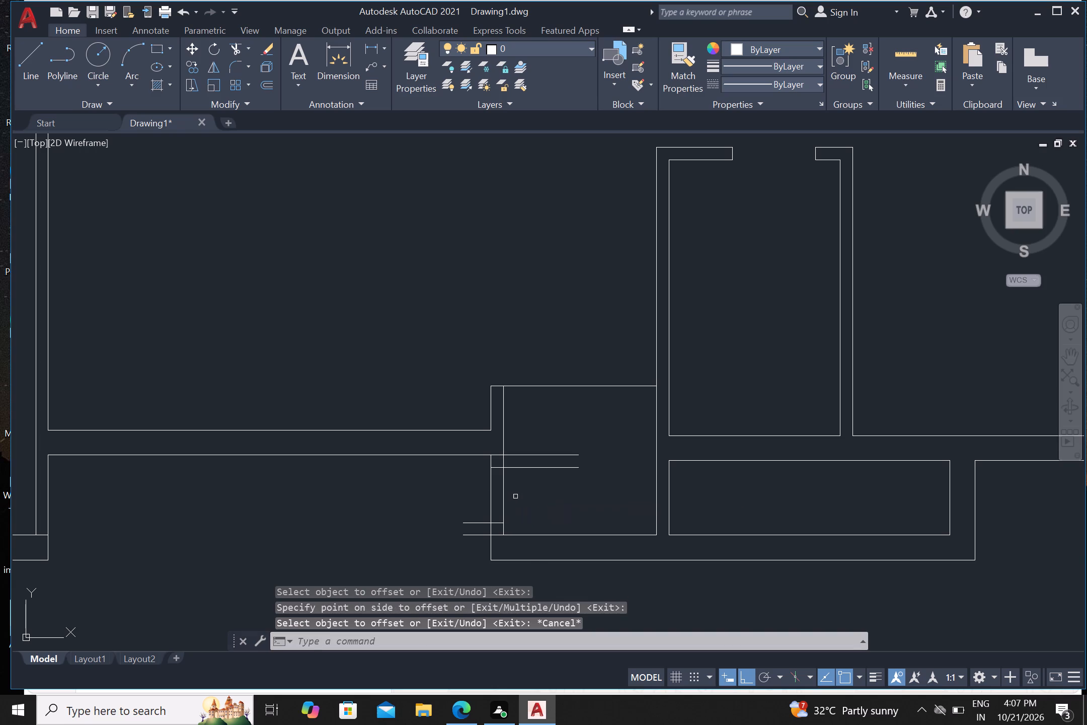
left_click(515, 492)
left_click(485, 490)
left_click(524, 485)
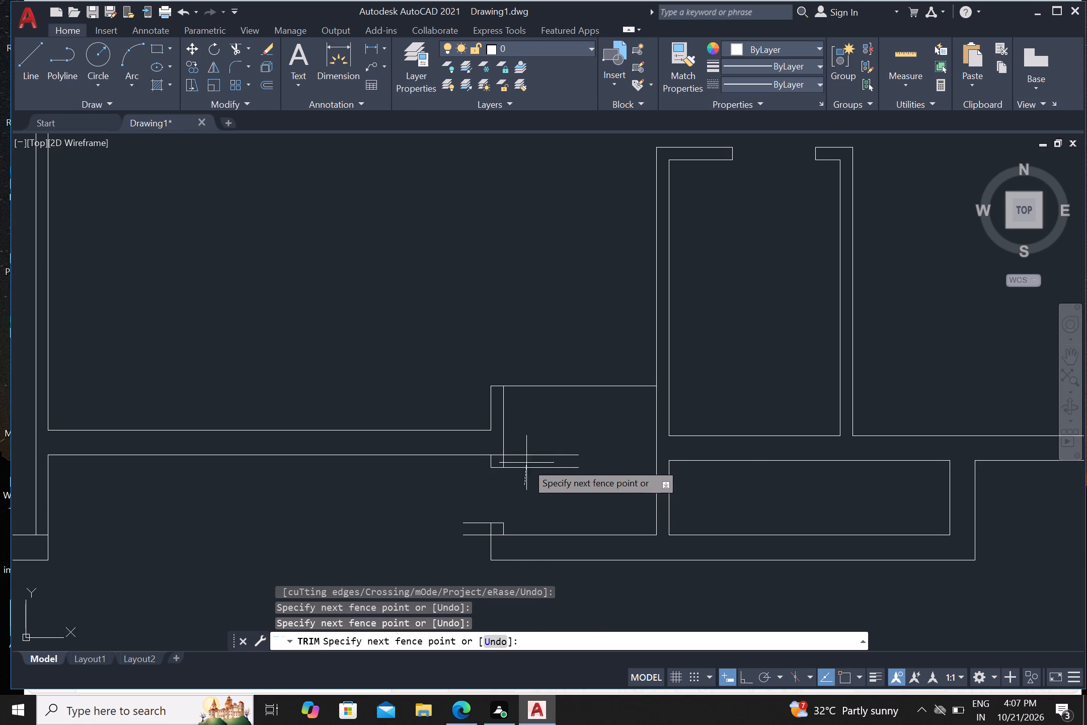
left_click(529, 443)
left_click(475, 512)
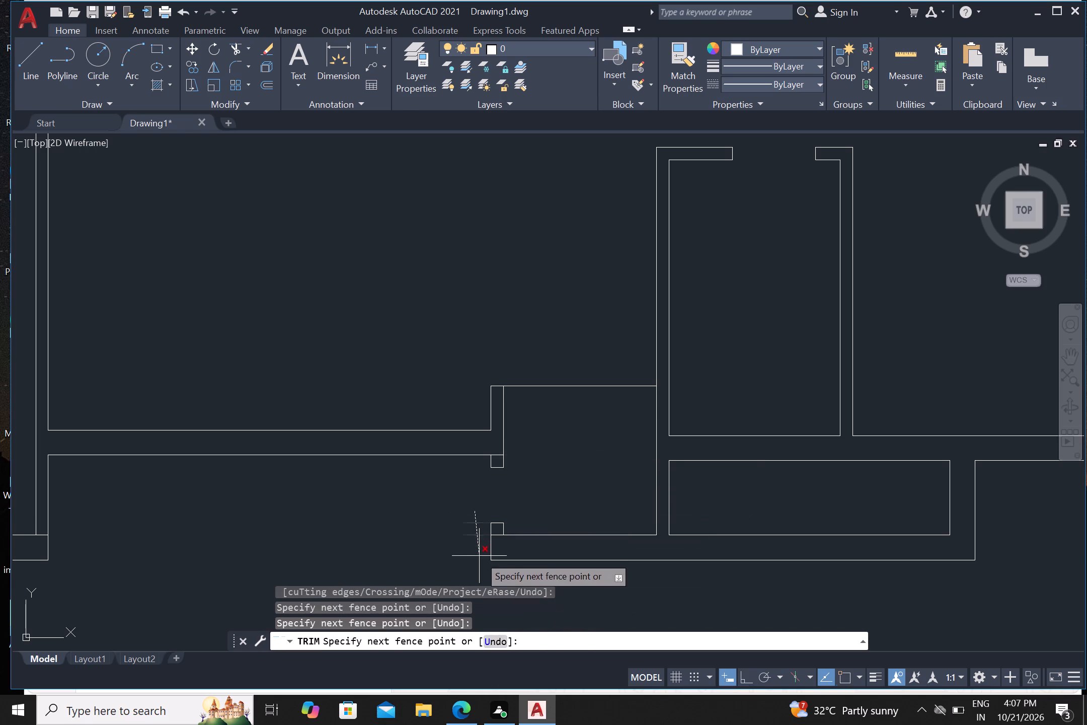
left_click(479, 556)
left_click(496, 533)
left_click_drag(497, 545, 498, 541)
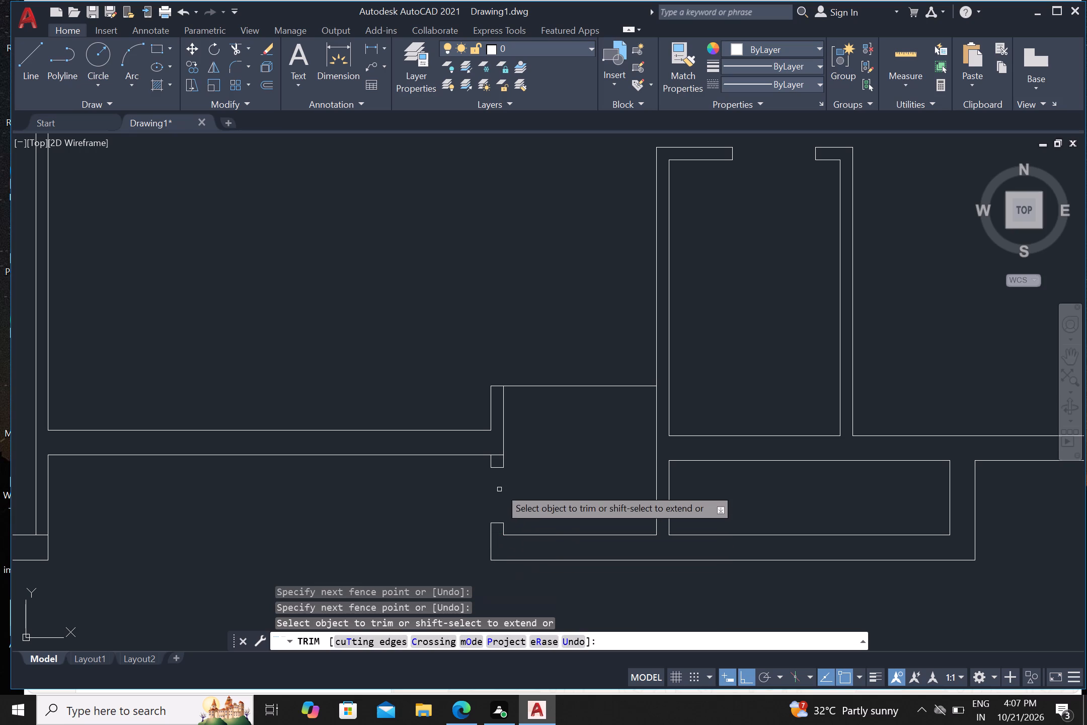
left_click(495, 454)
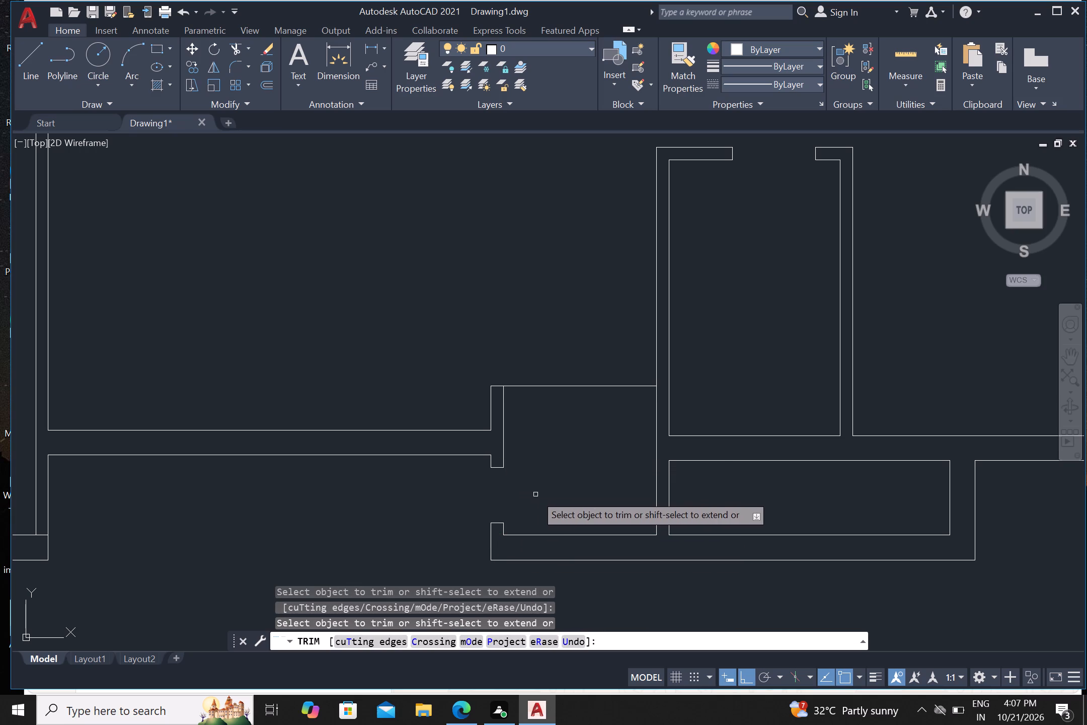
Draw a vertical line downward from the midpoint of the northwest corner room's bottom partition, crossing the partition.
scroll(514, 484, "down", 1)
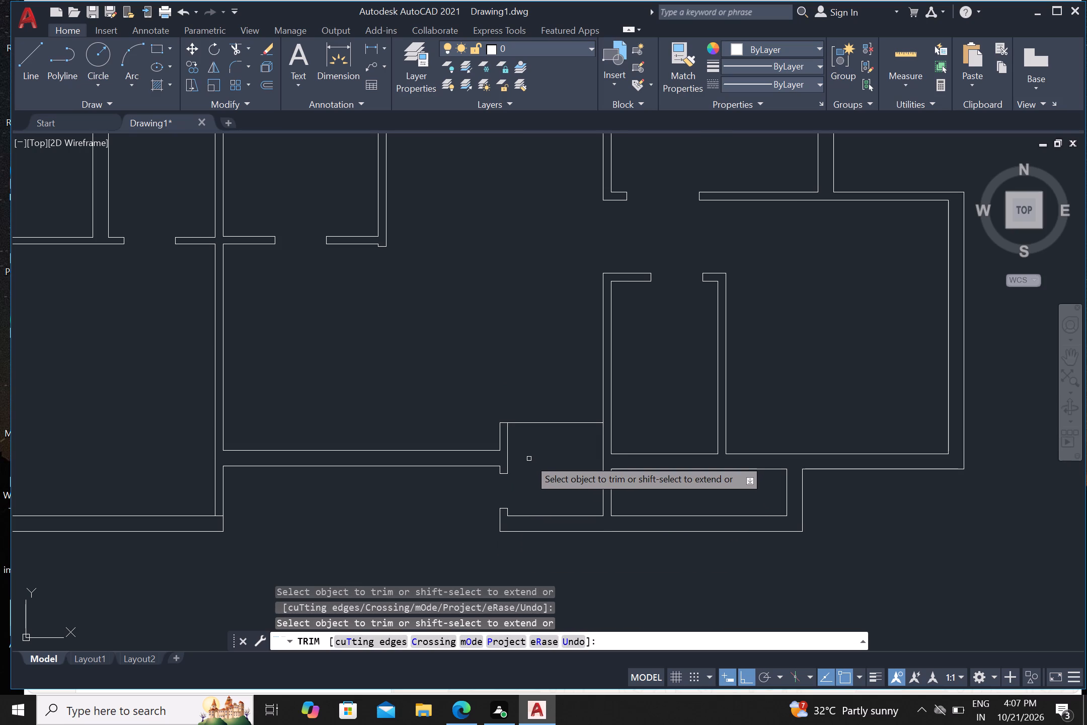
scroll(527, 459, "down", 1)
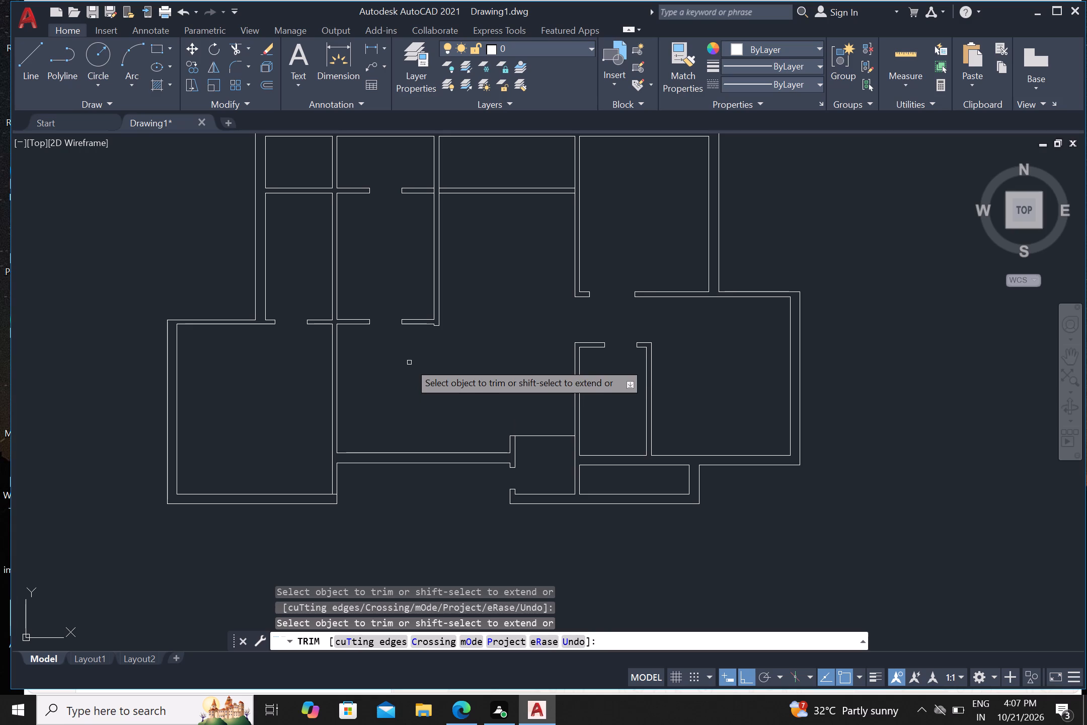
scroll(427, 356, "down", 1)
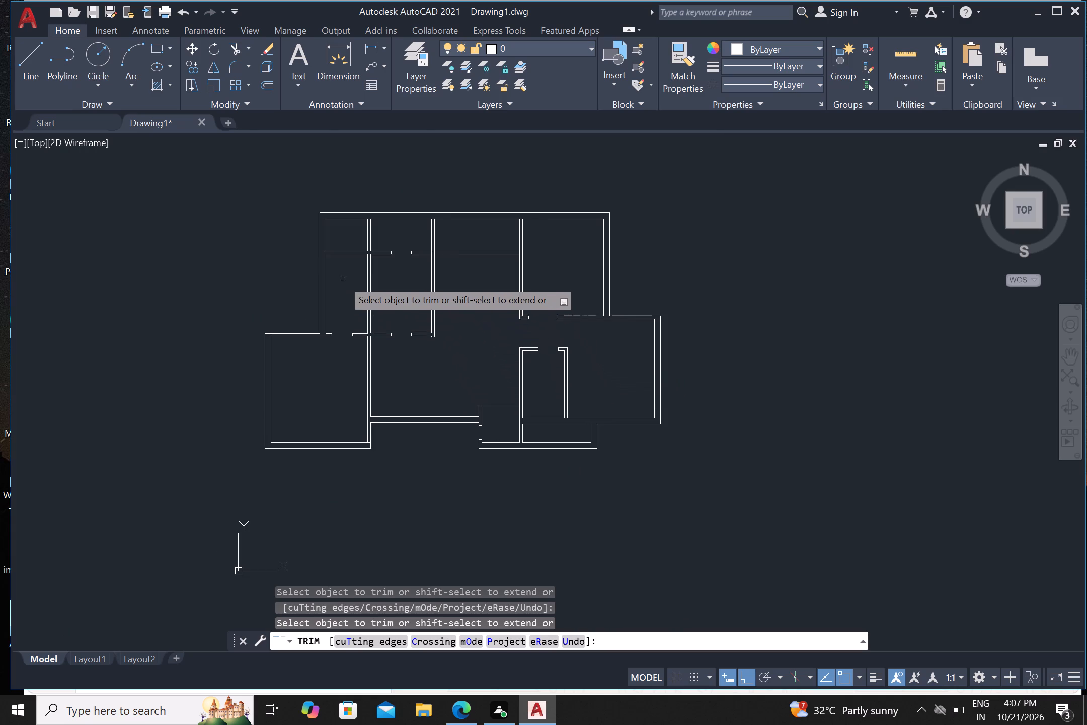
scroll(343, 278, "up", 1)
middle_click_drag(344, 268, 394, 329)
scroll(393, 314, "up", 1)
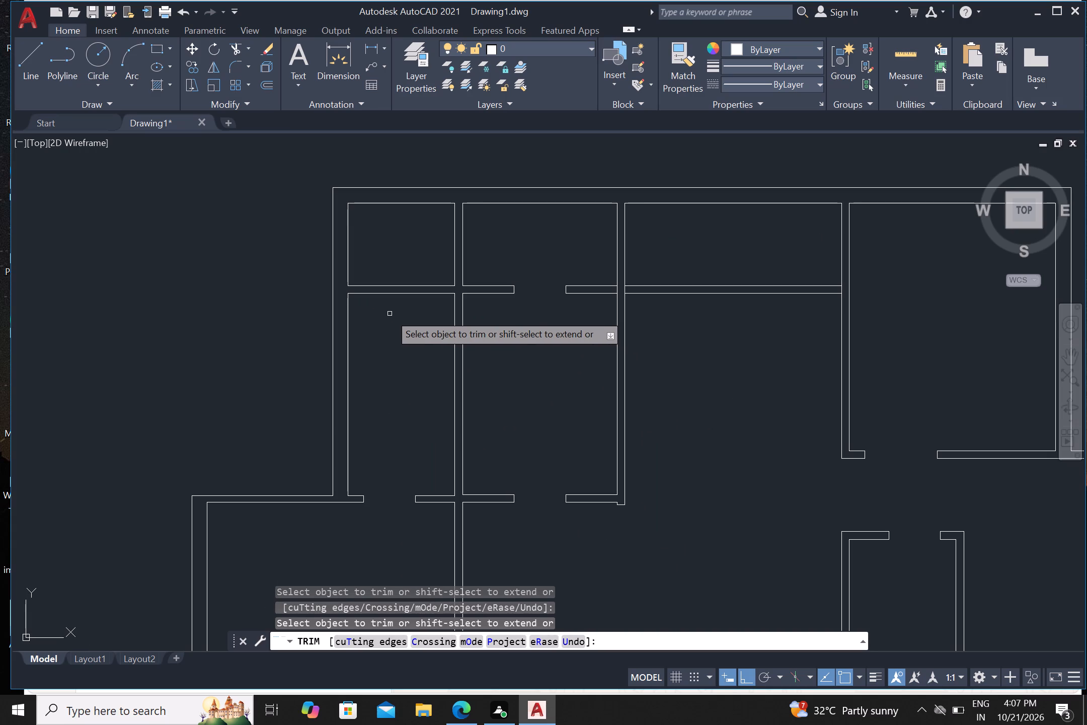
key("Escape")
key("l")
key("Return")
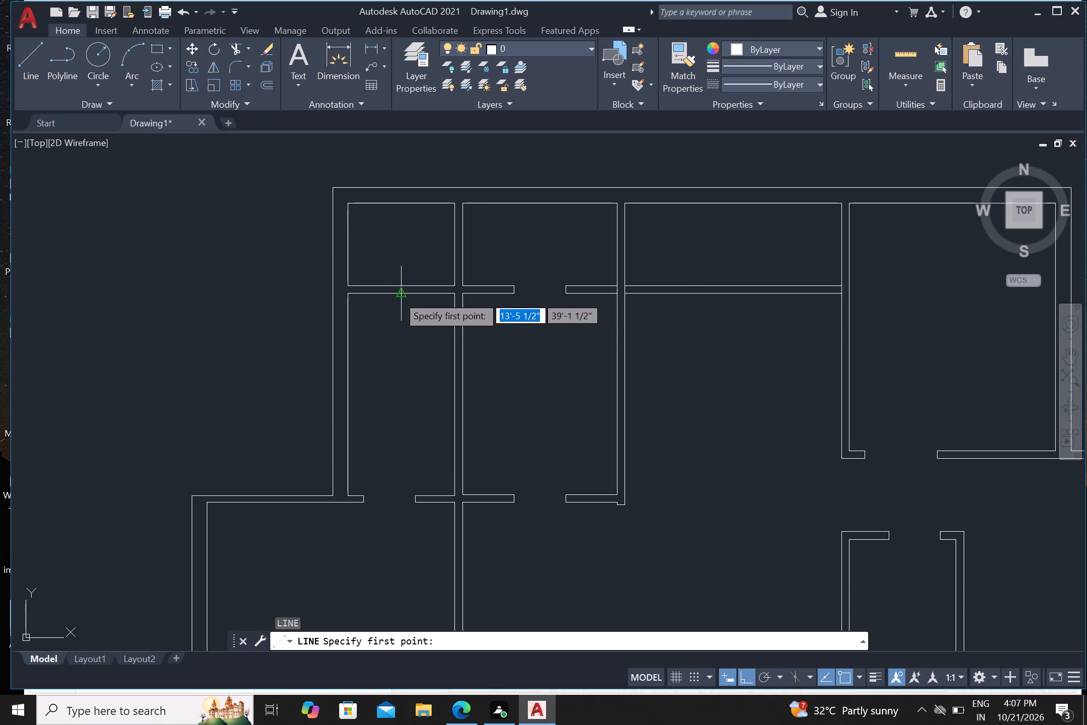
left_click(399, 285)
left_click_drag(390, 328, 394, 322)
key("Return")
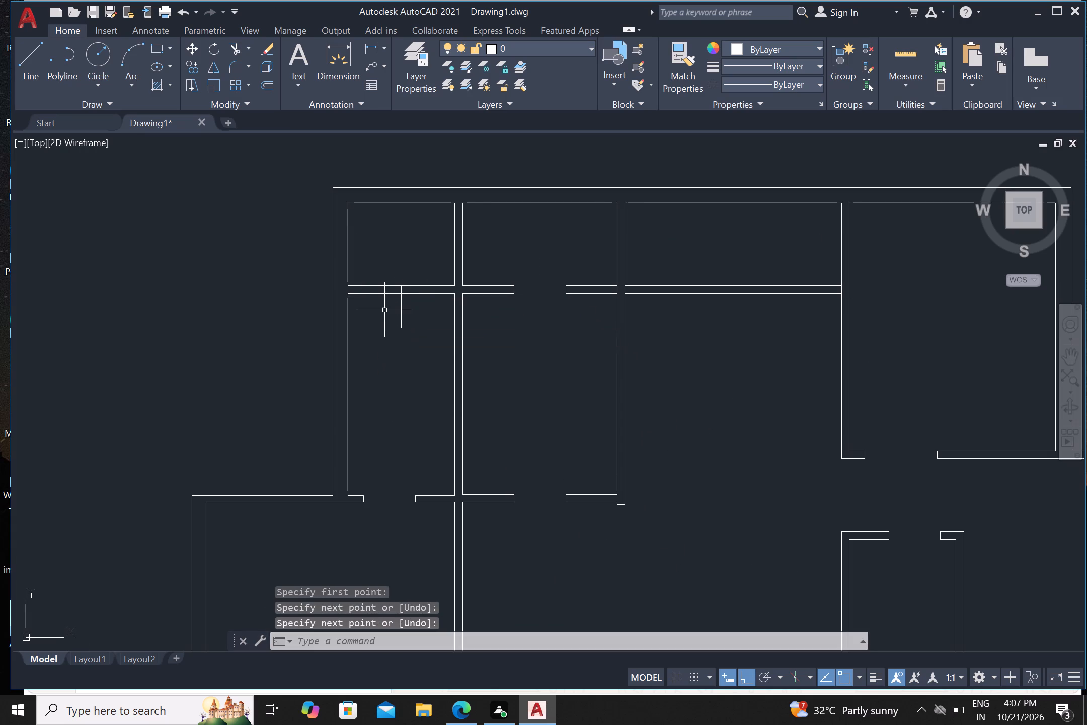
Offset the vertical line 1'3" to the east and 1'3" to the west to mark a door opening.
key("o")
key("Return")
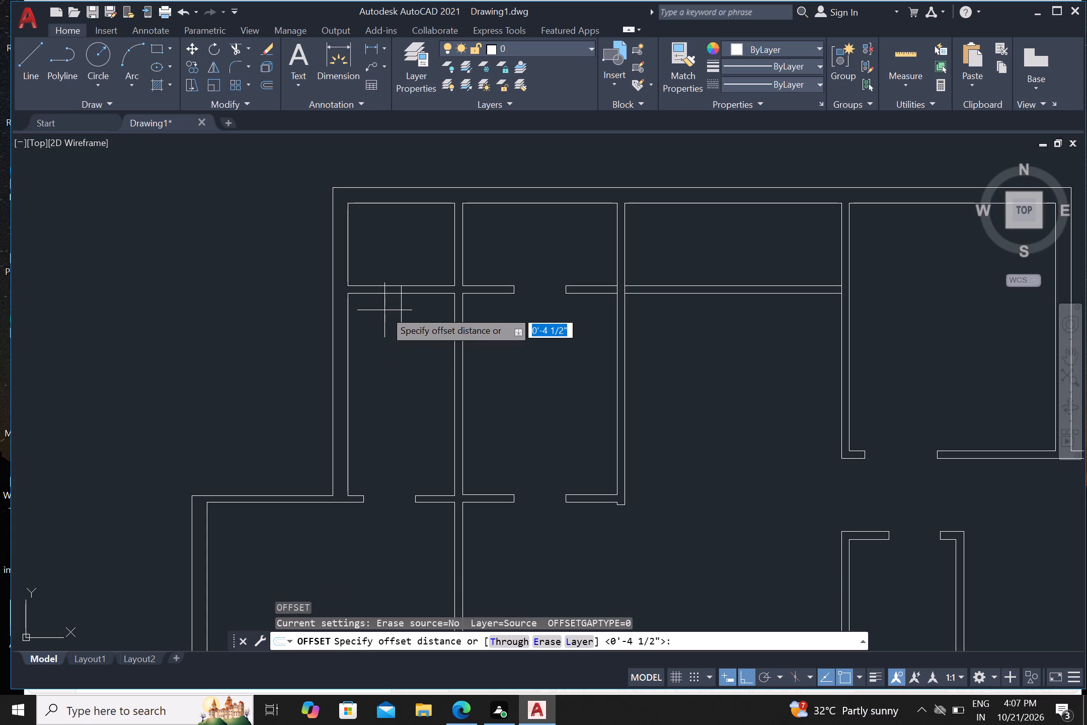
type("1'")
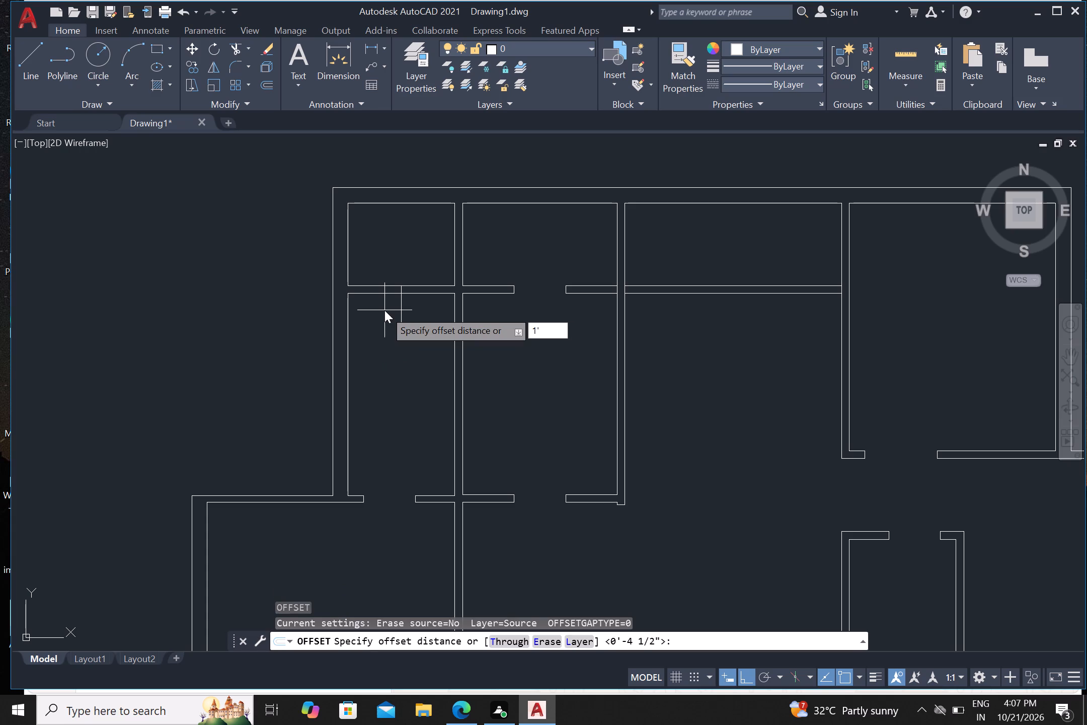
key("3")
key("shift+quotedbl")
key("Return")
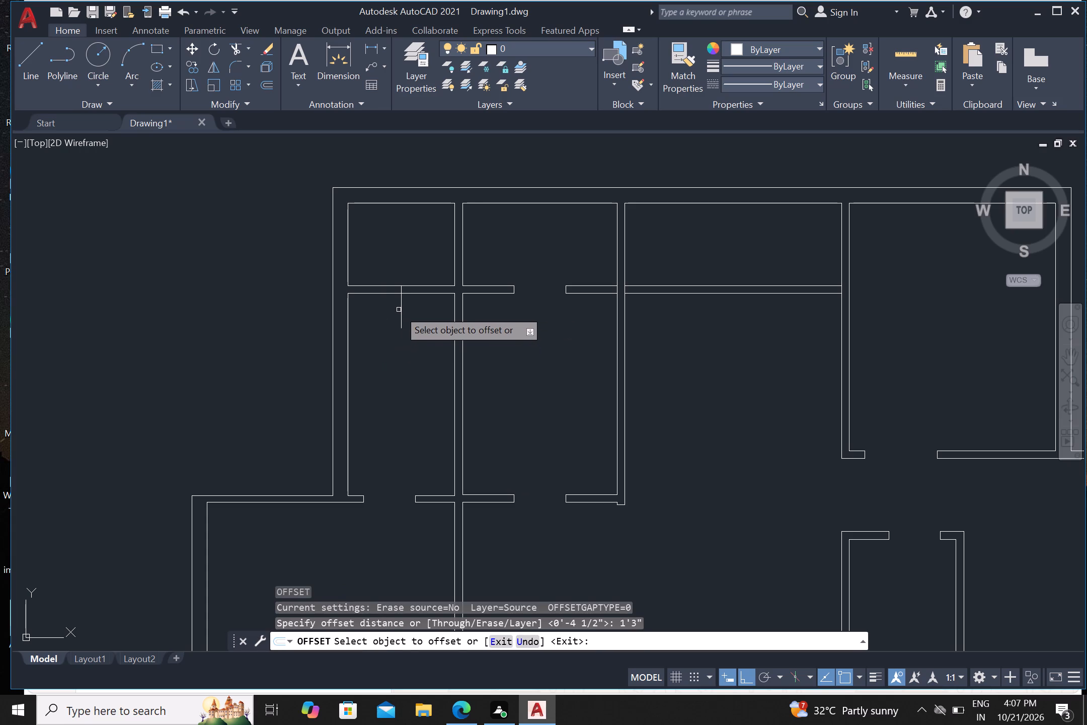
left_click(400, 305)
left_click(424, 306)
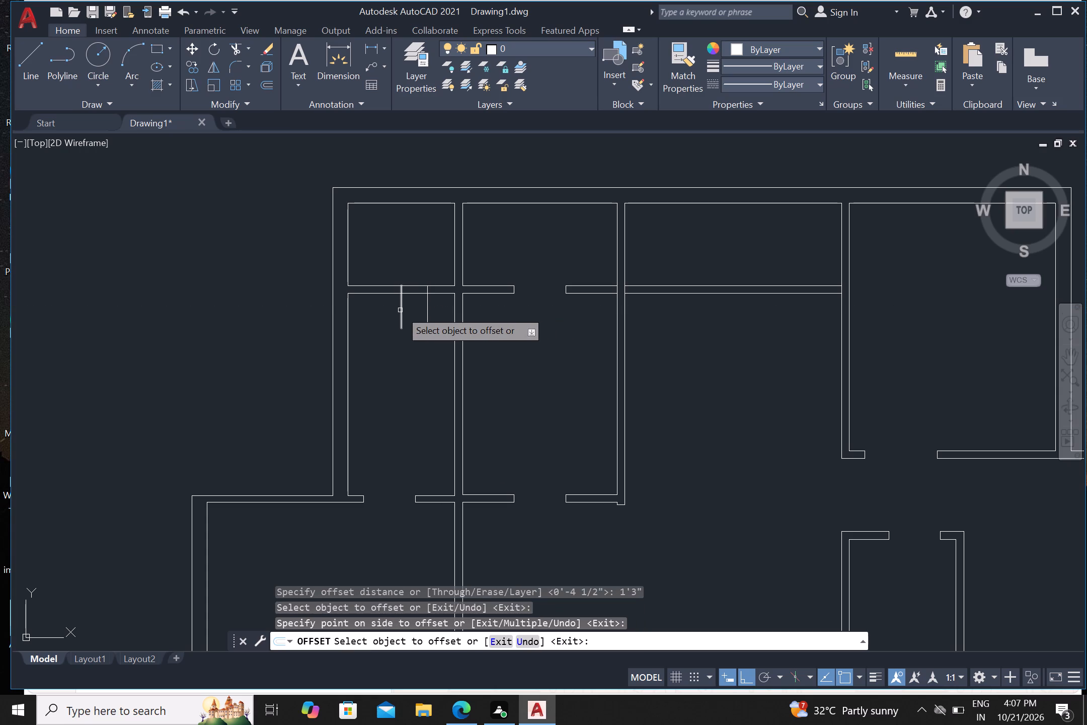
left_click_drag(400, 310, 386, 315)
left_click(355, 326)
key("Escape")
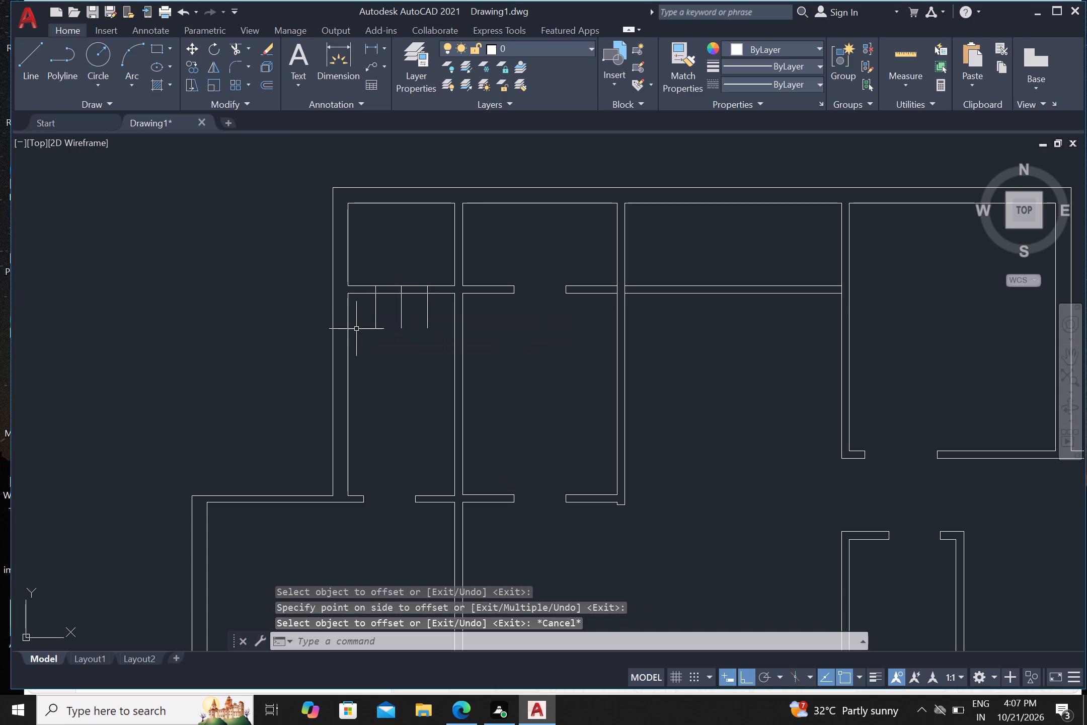
Trim the vertical lines' ends hanging below the northwest corner room's bottom partition and remove the centre line piece between the door marks.
type("tr")
key("Return")
left_click(362, 313)
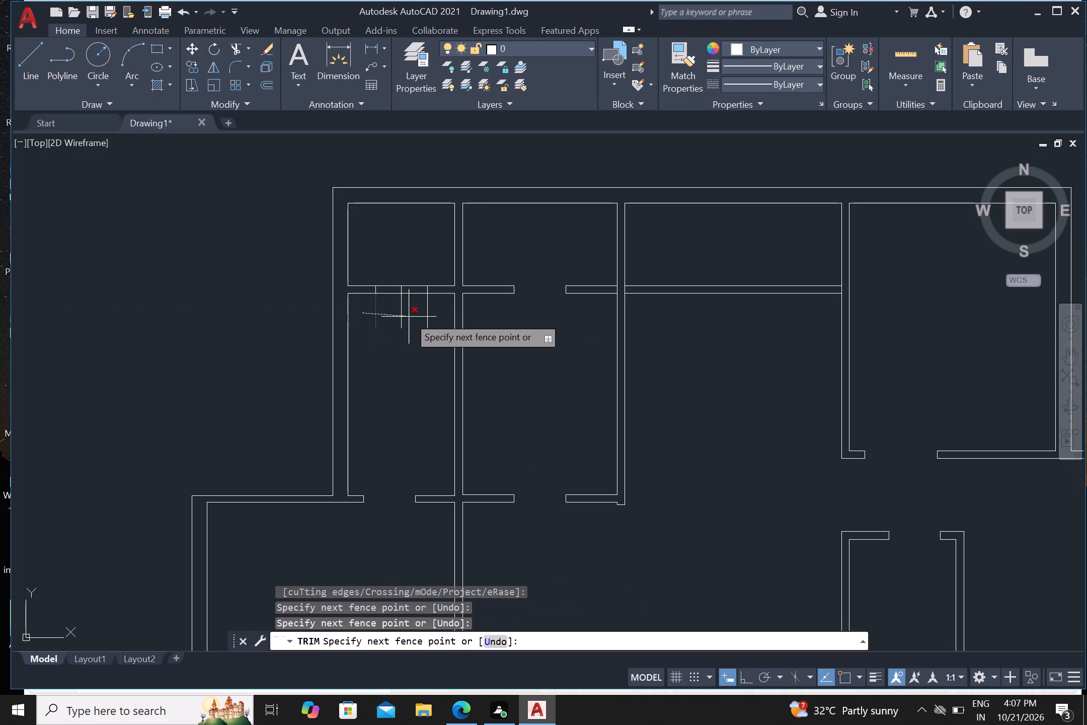
left_click(432, 310)
scroll(375, 289, "up", 2)
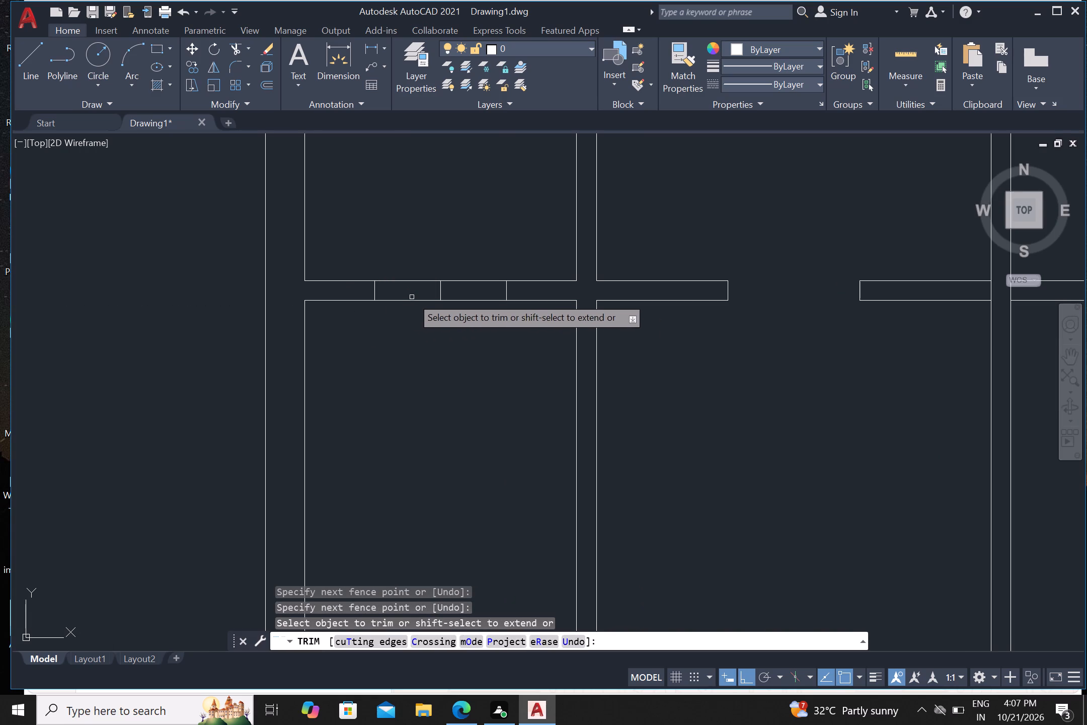
left_click(436, 289)
left_click(449, 294)
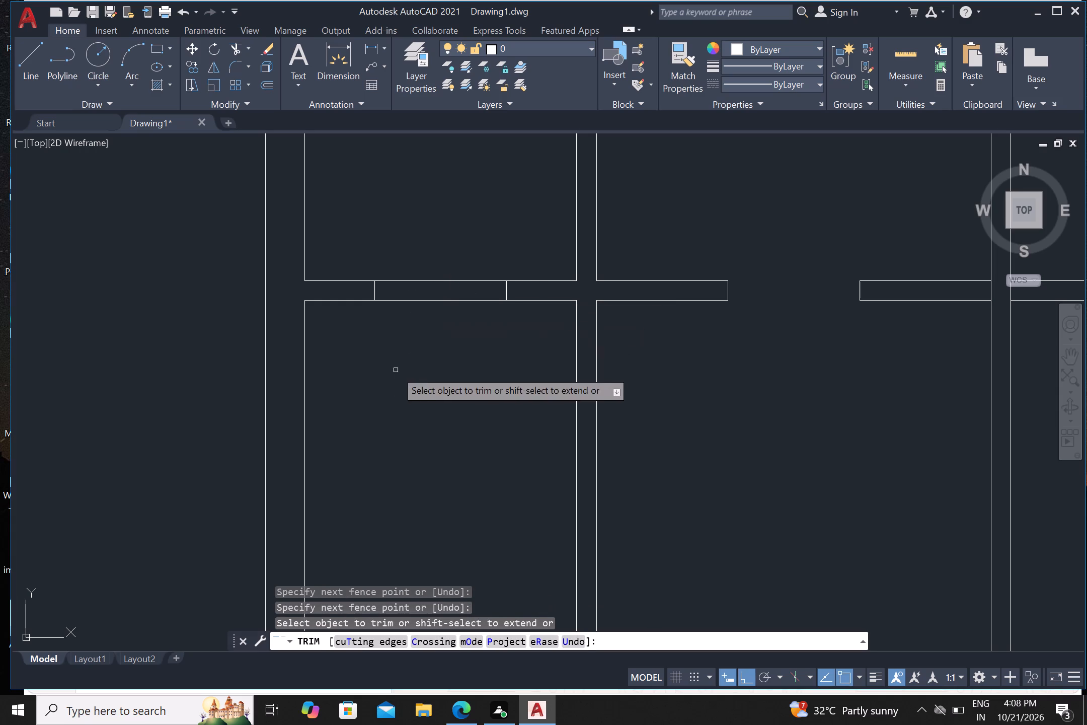
key("Escape")
Draw a horizontal line joining the midpoints of the two opening marks in the northwest corner room's bottom partition.
key("l")
key("Return")
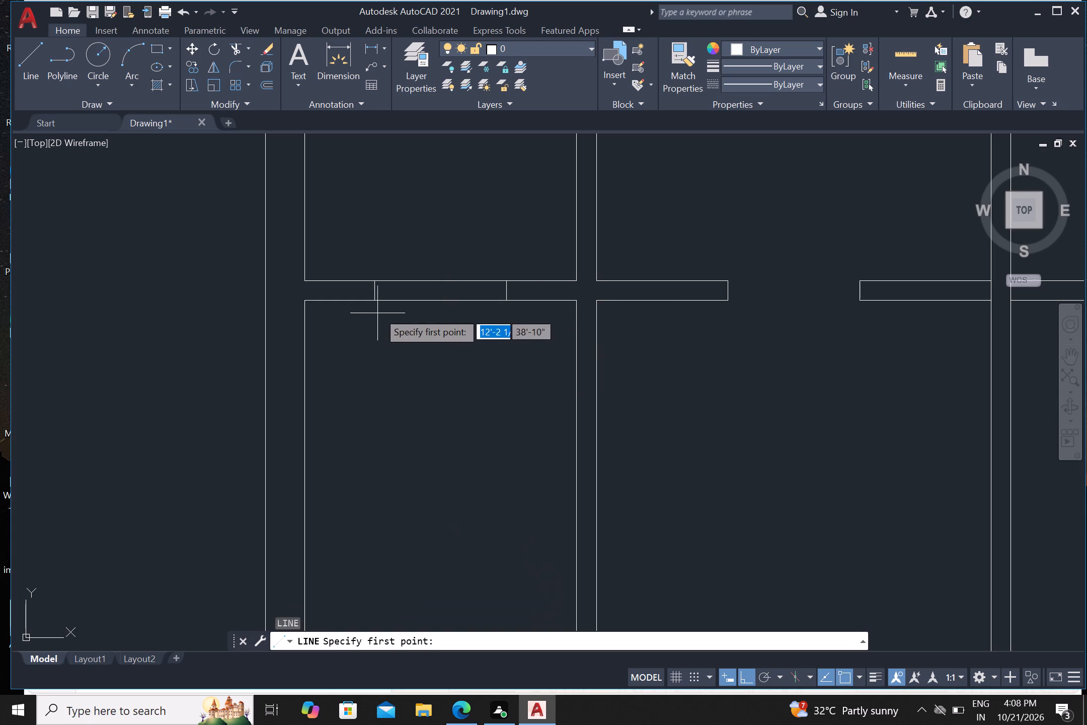
left_click(373, 294)
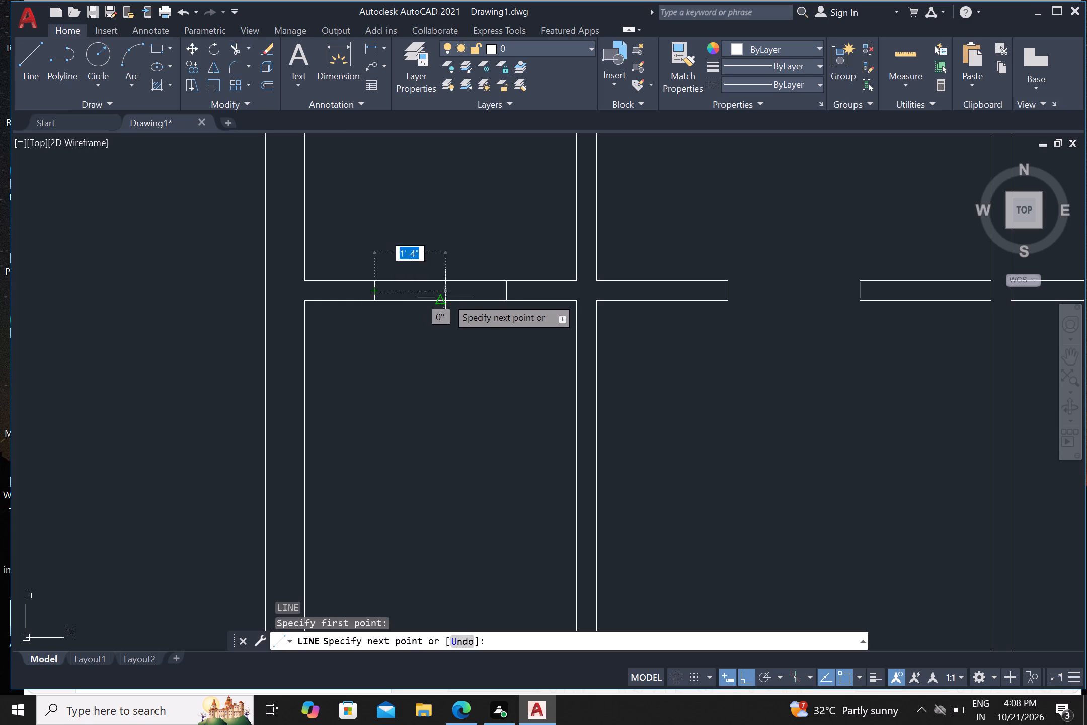
left_click(507, 293)
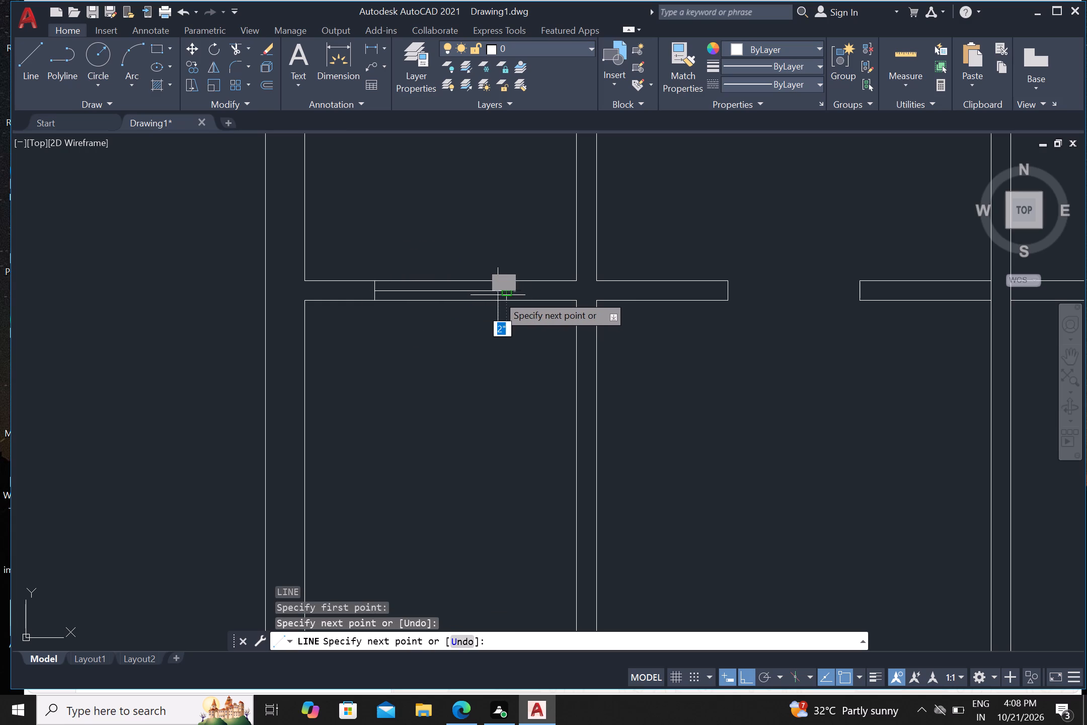
key("Escape")
Draw vertical lines across the southwest room's north wall, down from its outer east junction corner and up from the room's inner northwest corner.
scroll(443, 363, "down", 2)
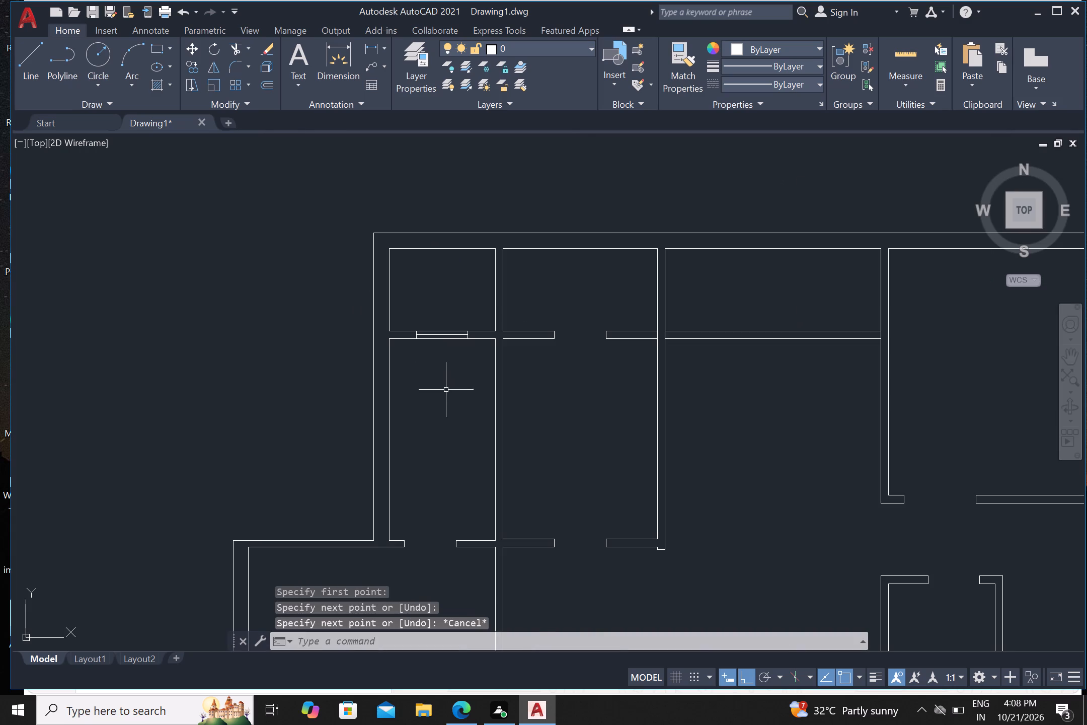
scroll(446, 390, "down", 1)
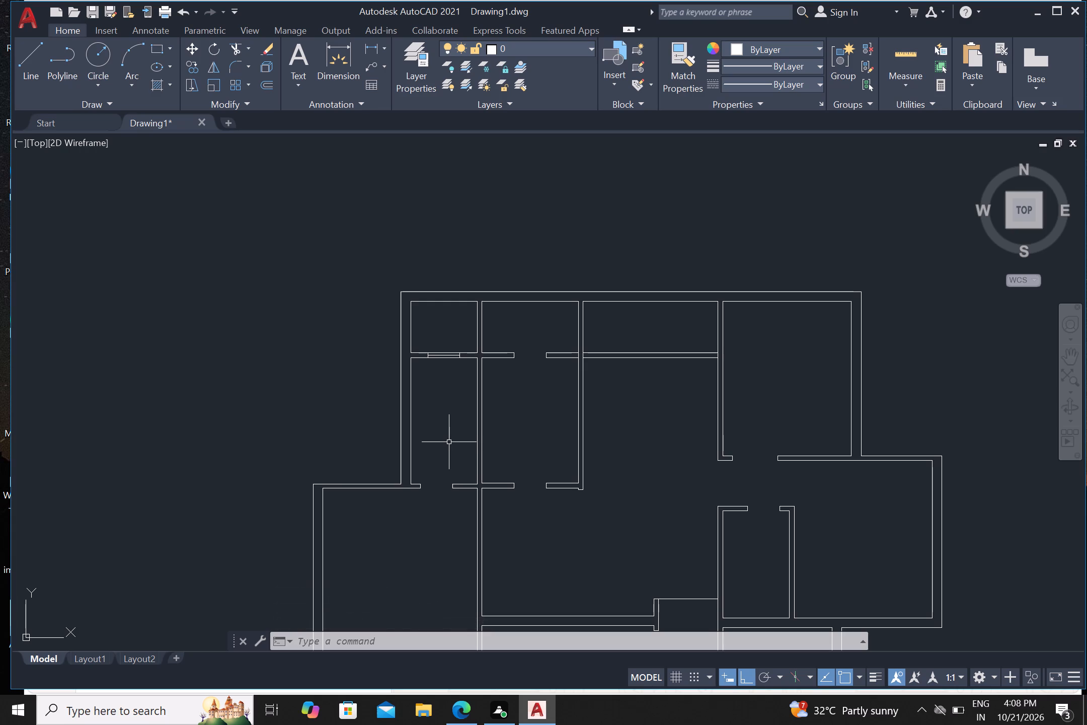
scroll(414, 515, "down", 1)
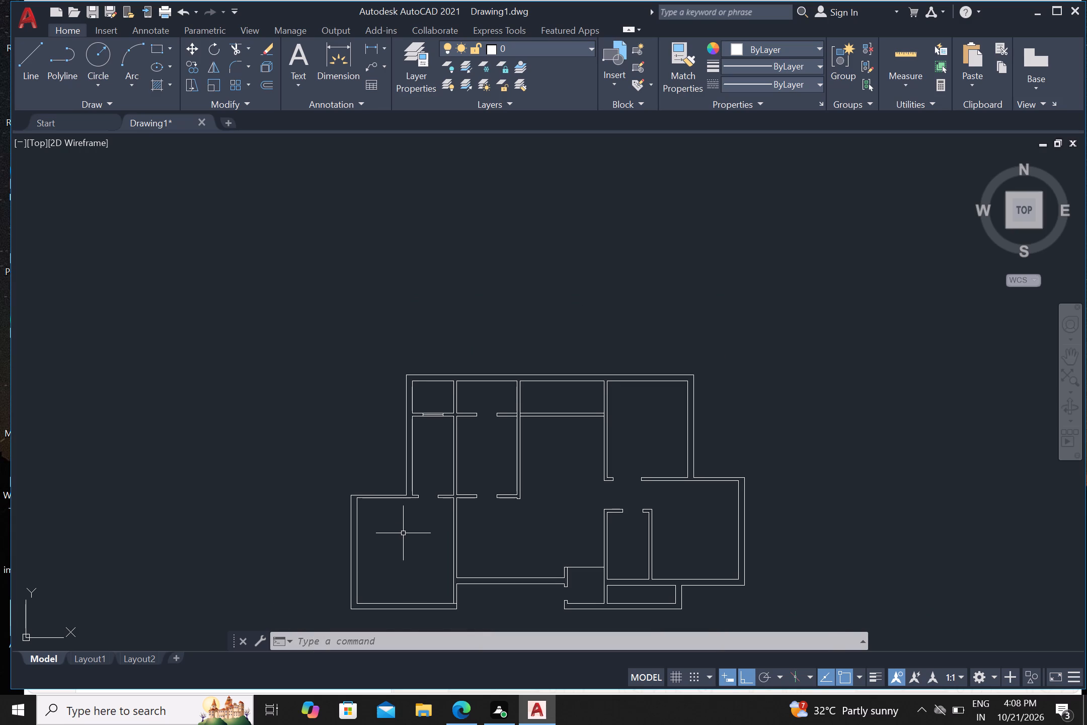
middle_click_drag(401, 533, 403, 395)
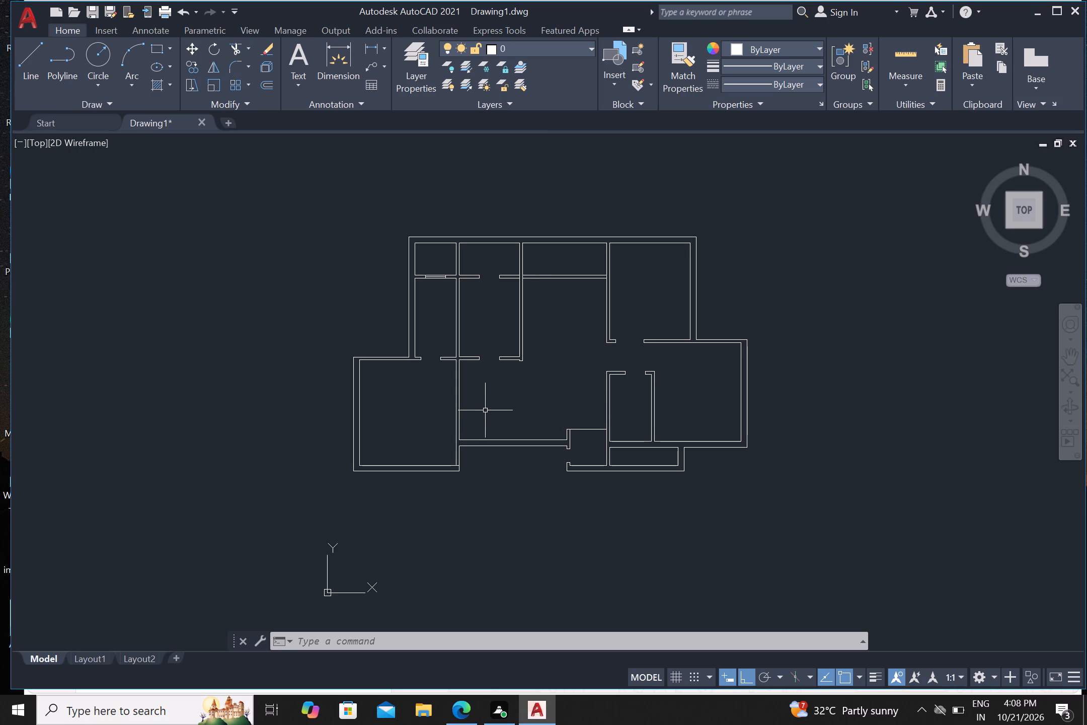
scroll(407, 388, "up", 1)
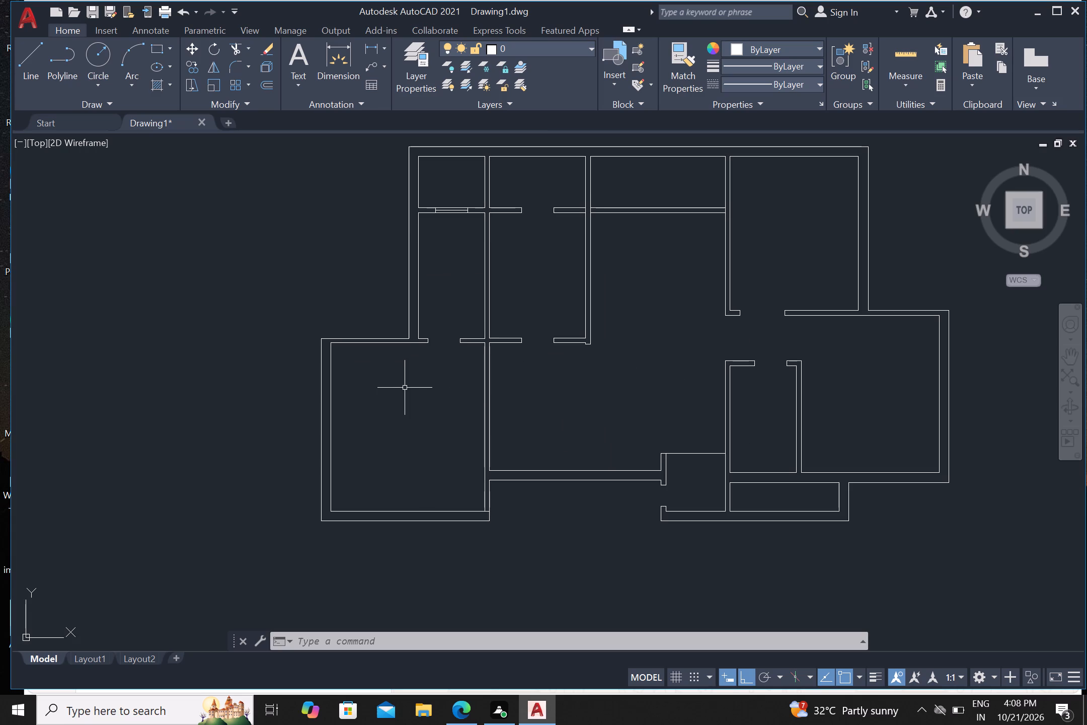
key("Escape")
key("l")
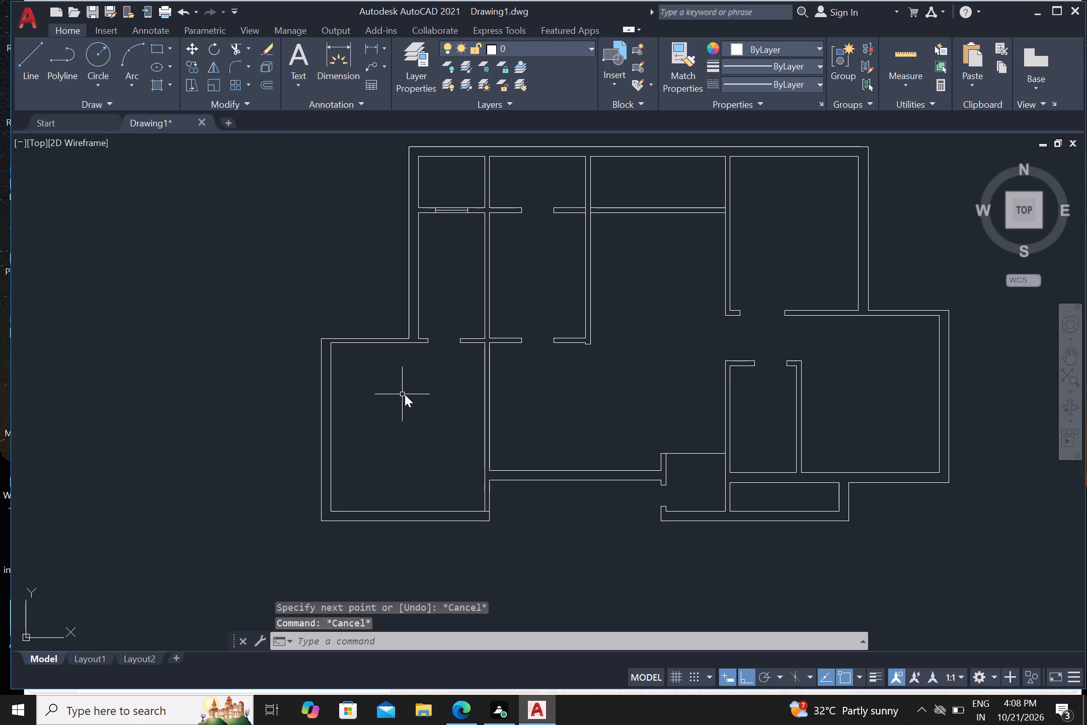
key("Return")
scroll(415, 379, "up", 1)
scroll(406, 320, "up", 2)
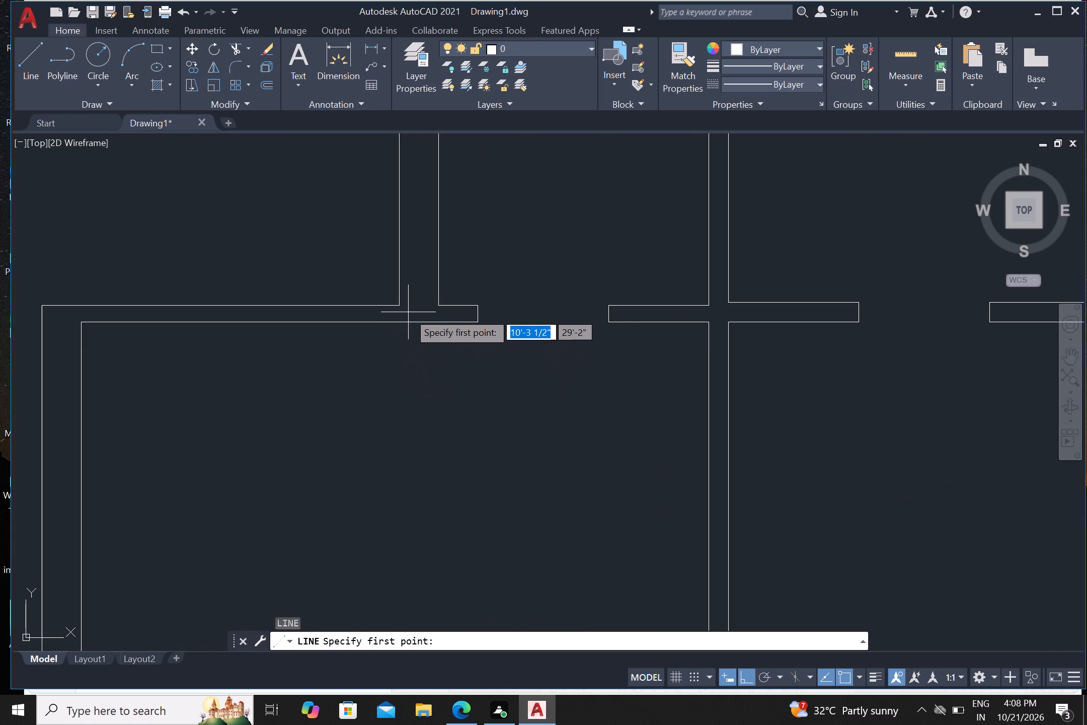
left_click(398, 308)
left_click(407, 389)
key("Return")
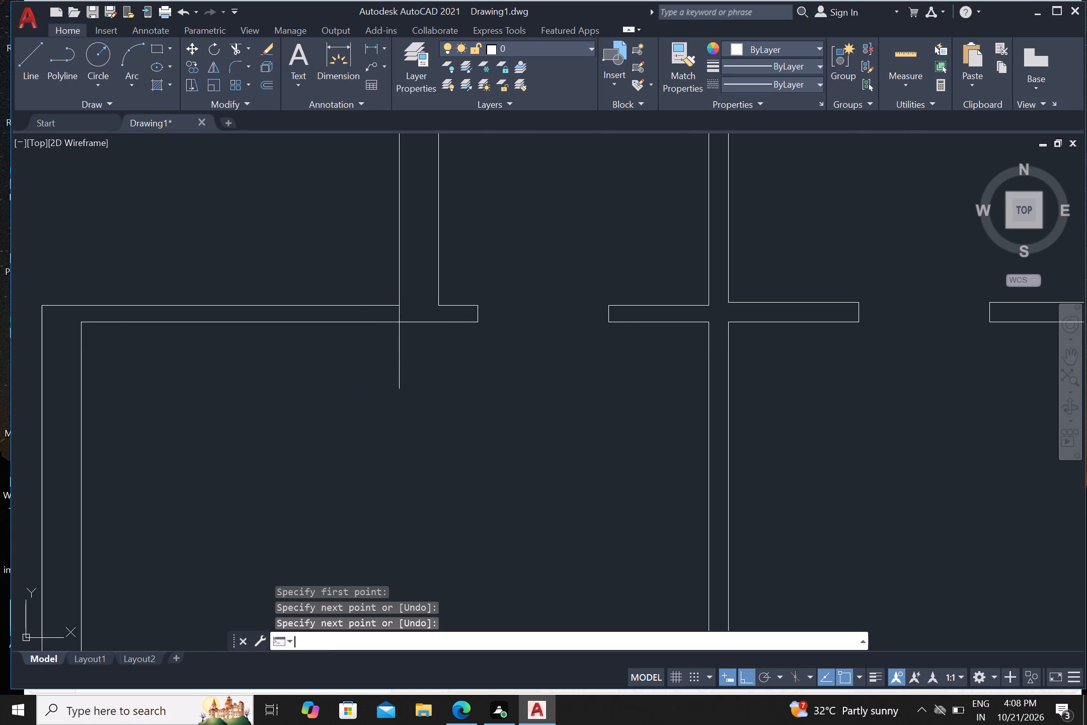
key("Return")
left_click(83, 323)
left_click(106, 264)
key("Return")
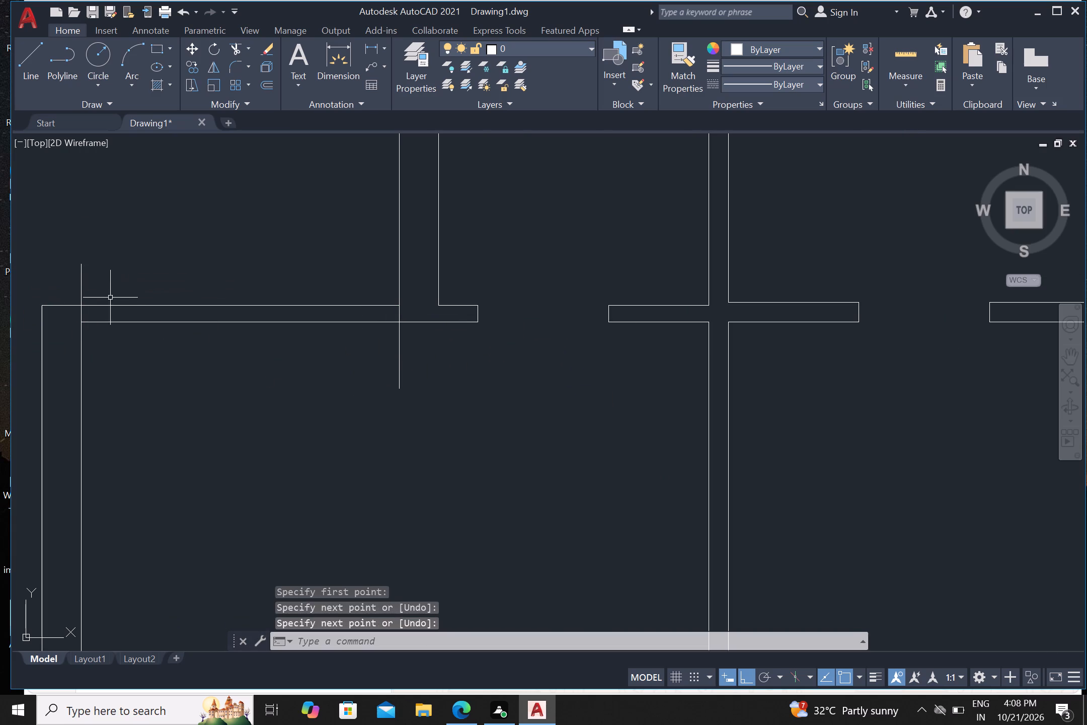
Trim the ends of both vertical lines that overhang the southwest room's north wall.
key("t")
key("r")
key("Return")
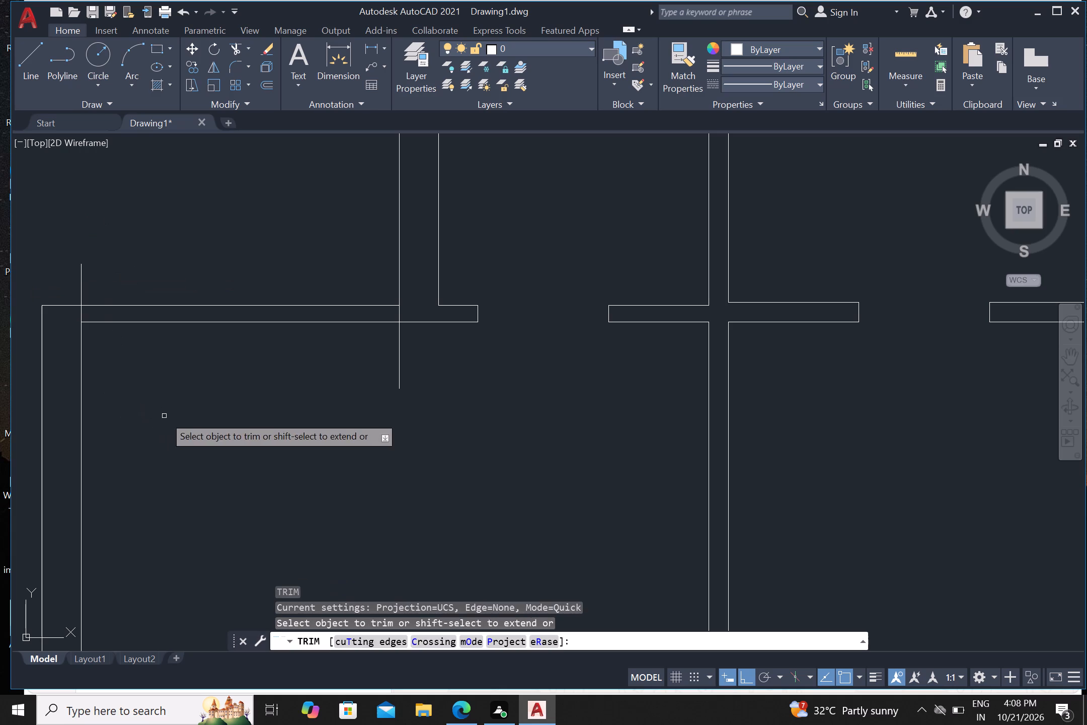
left_click(414, 353)
left_click(394, 352)
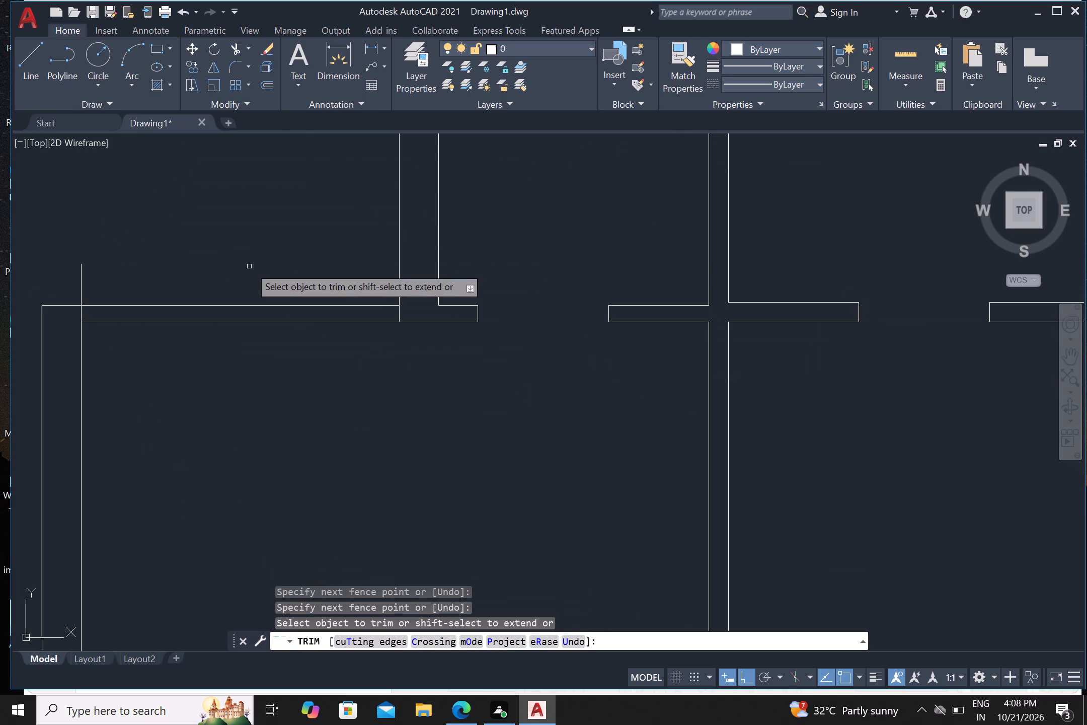
left_click(65, 288)
left_click(101, 283)
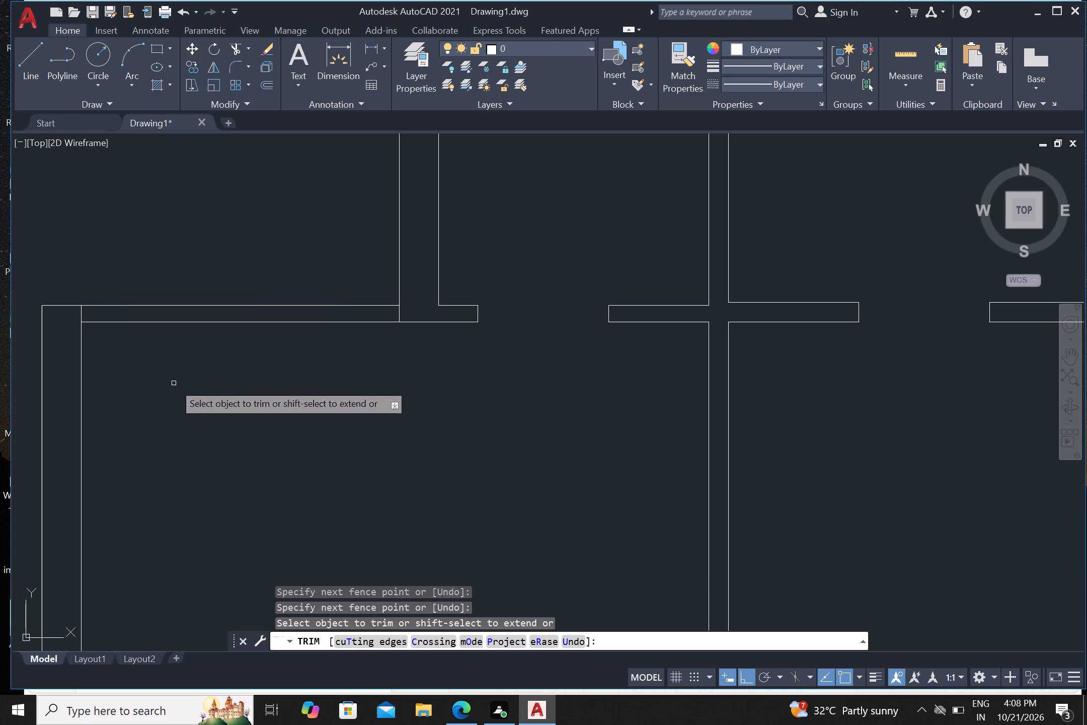
key("Escape")
Draw a horizontal line inside the southwest room's north wall, joining the midpoints of the two vertical end lines.
key("l")
key("Return")
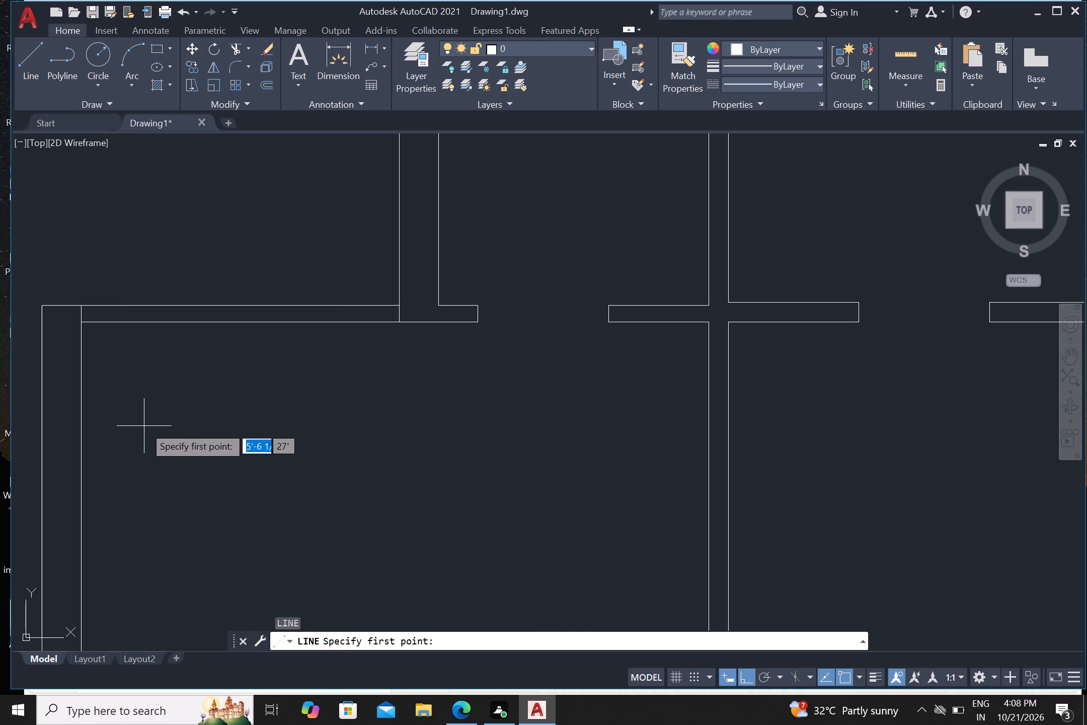
scroll(61, 330, "up", 2)
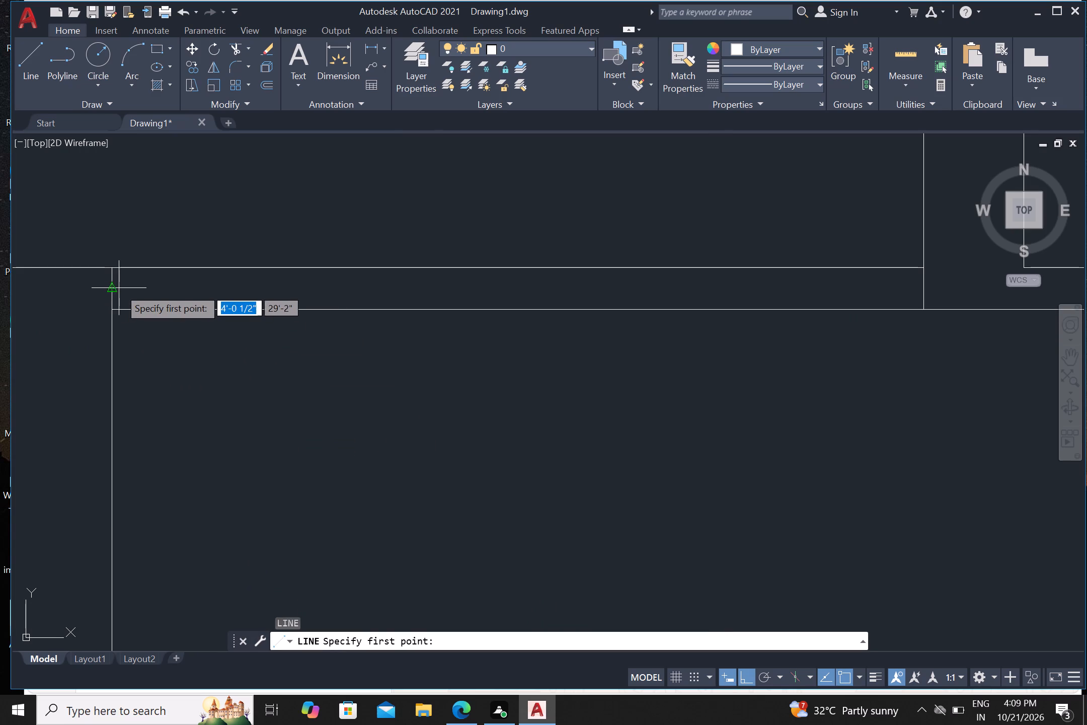
left_click(114, 288)
scroll(107, 286, "down", 2)
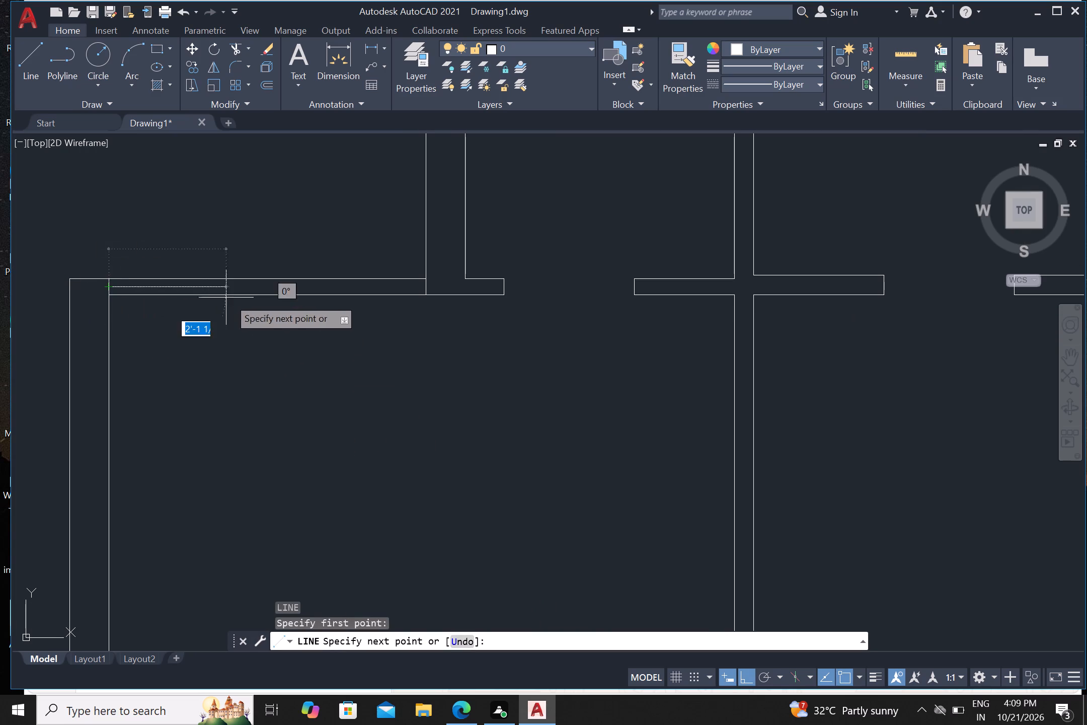
scroll(406, 286, "up", 2)
left_click(454, 289)
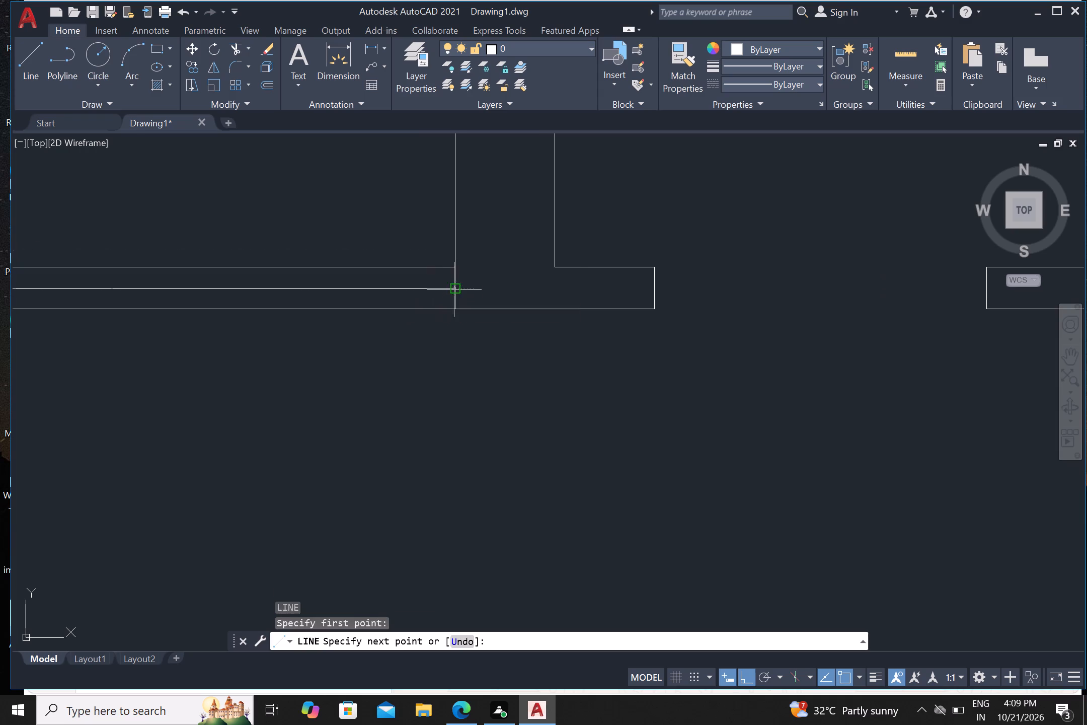
key("Return")
Draw a short horizontal line across the top of the southwest room's east wall, level with the underside of the adjoining partitions.
scroll(449, 286, "down", 3)
scroll(438, 344, "down", 2)
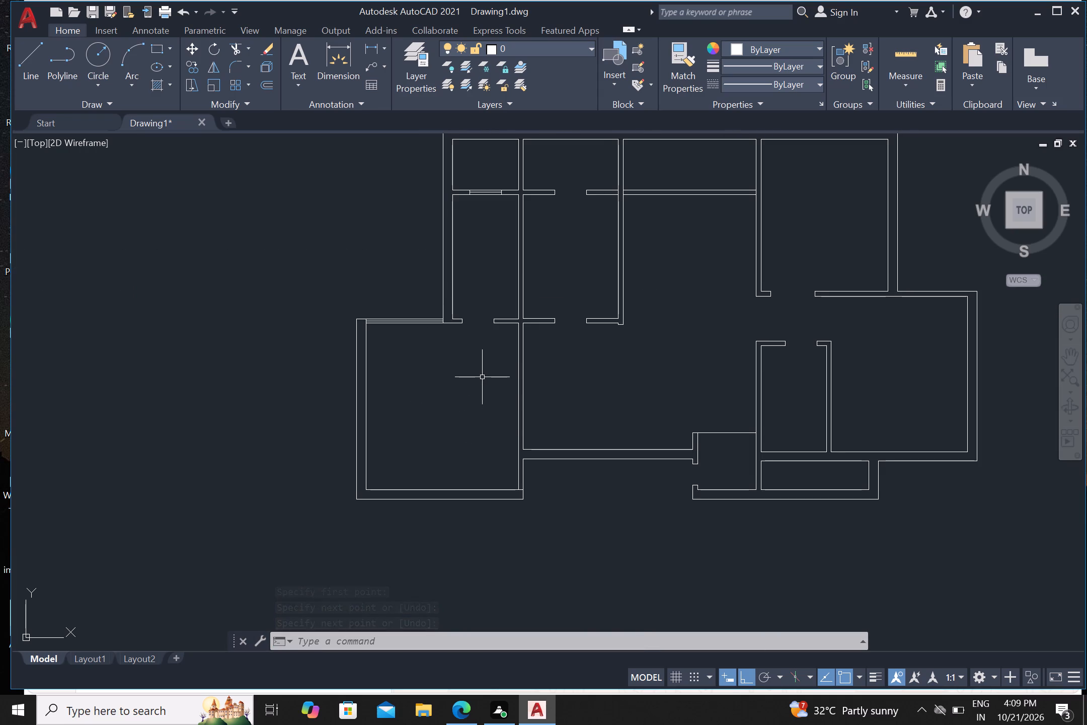
scroll(502, 363, "up", 2)
key("Escape")
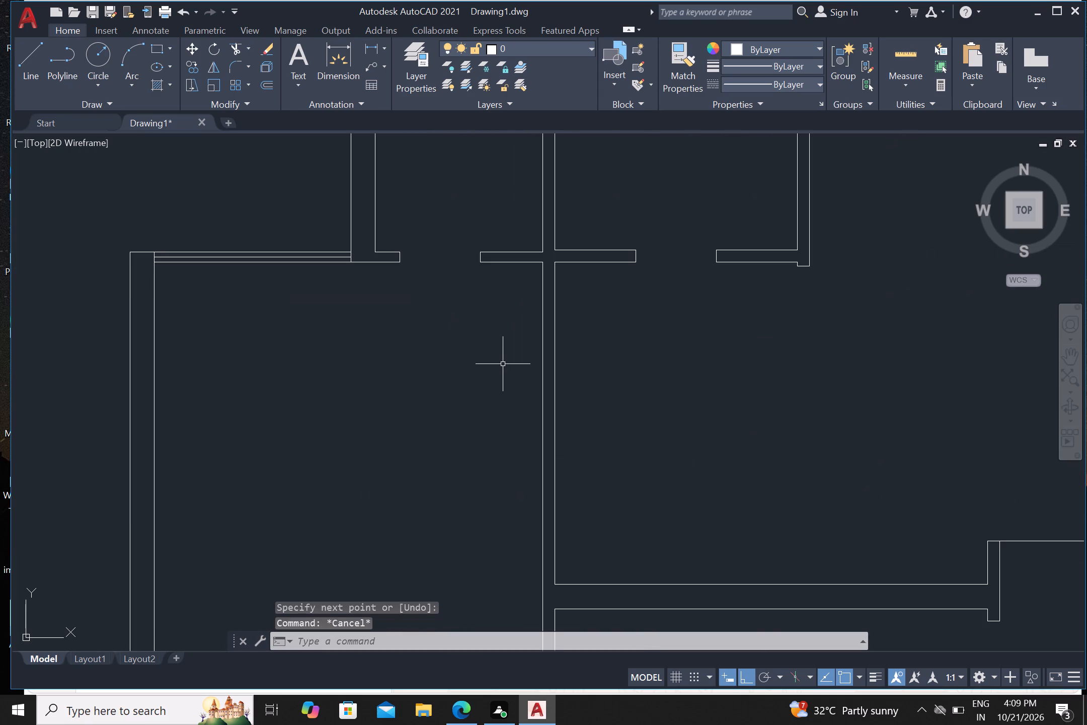
key("l")
key("Return")
scroll(522, 300, "up", 1)
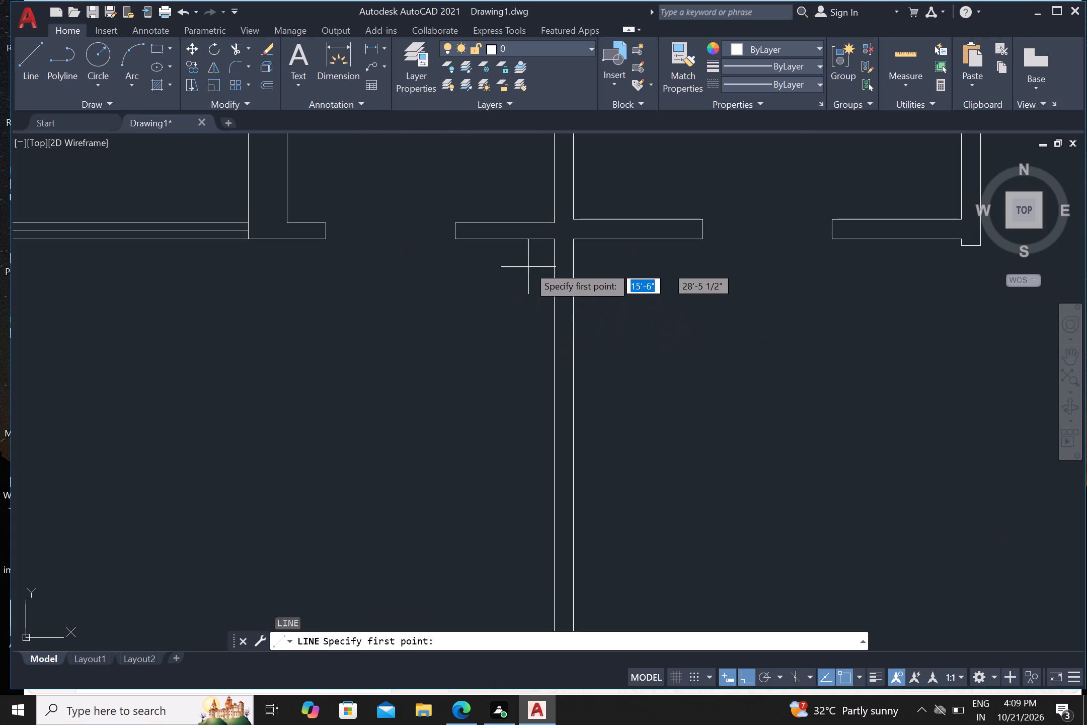
left_click(554, 238)
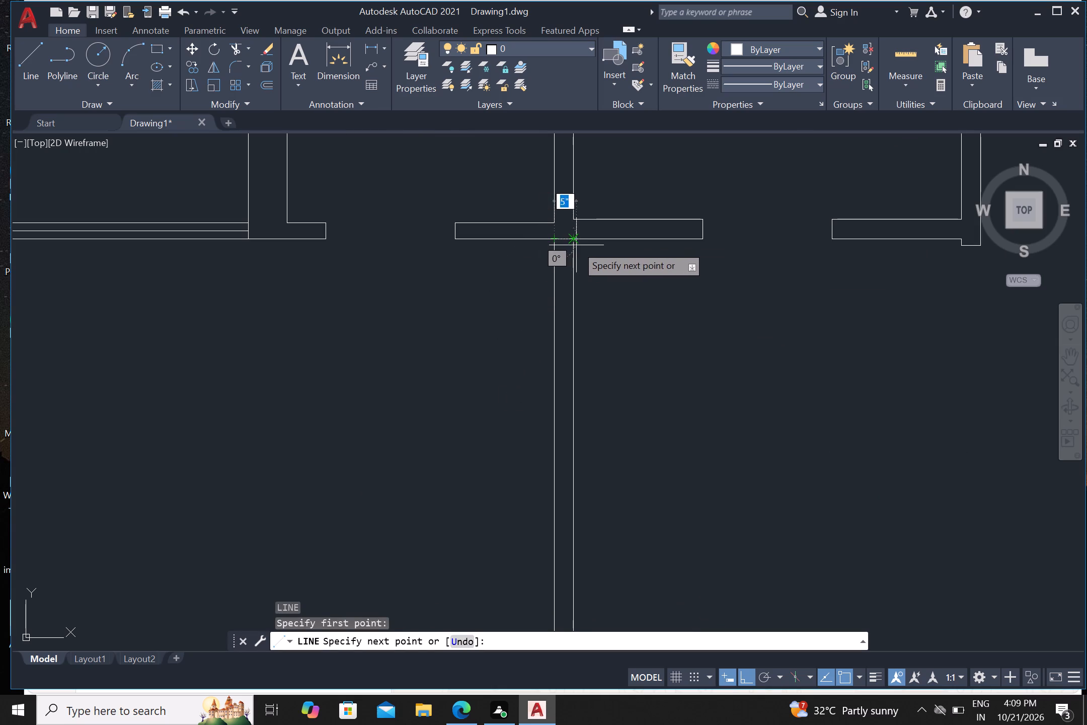
left_click(576, 245)
key("Return")
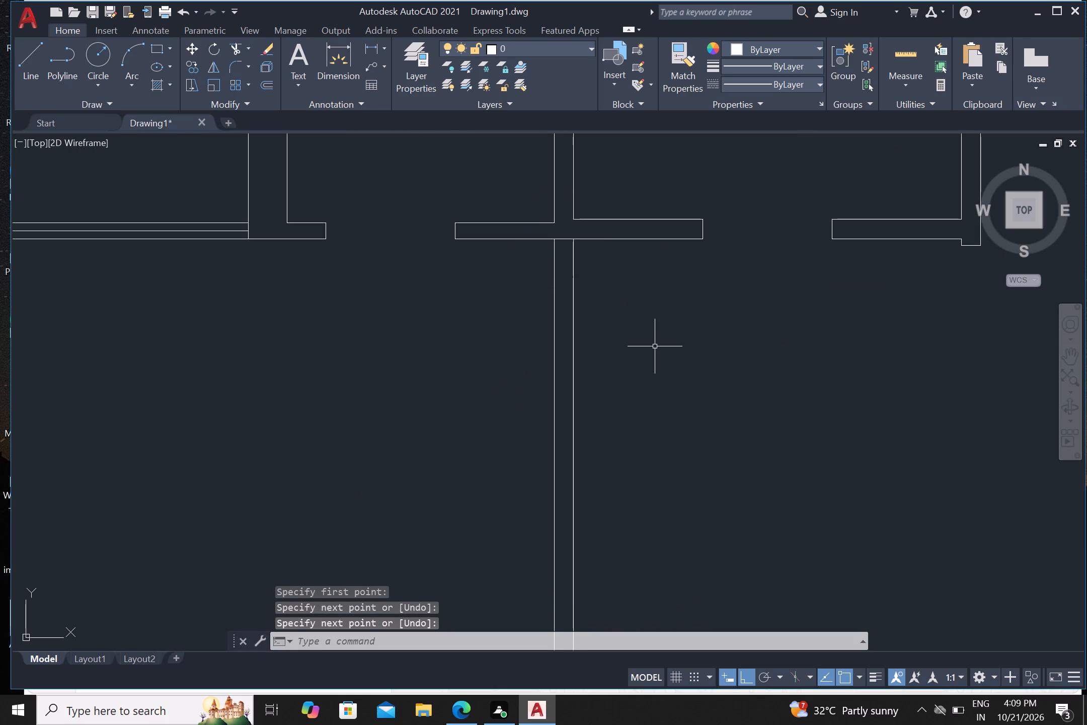
Offset the short line 9" south, and offset that copy 3'6" further south, marking a door opening in the southwest room's east wall.
key("o")
key("Return")
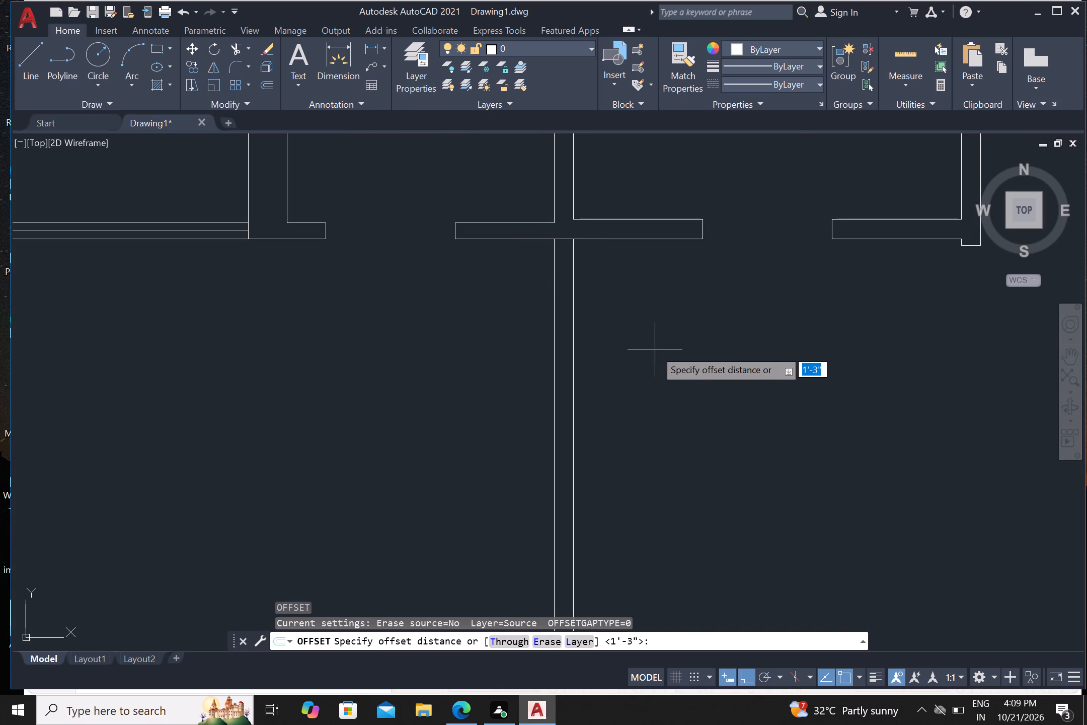
key("9")
key("shift+quotedbl")
key("Return")
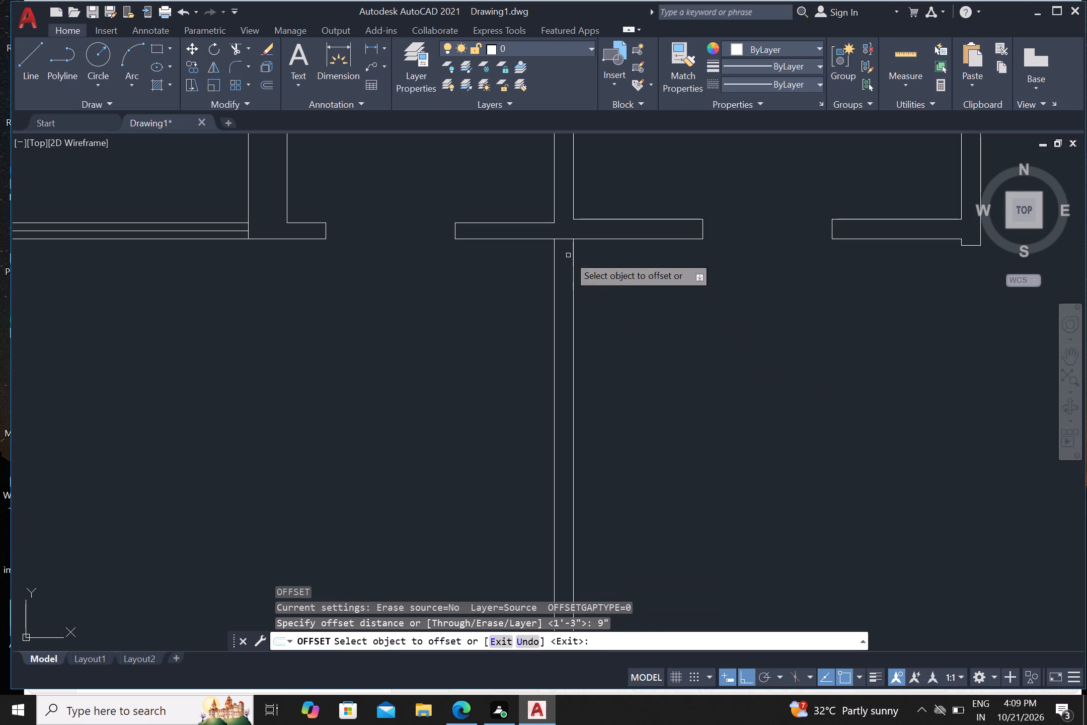
left_click(561, 240)
left_click(560, 266)
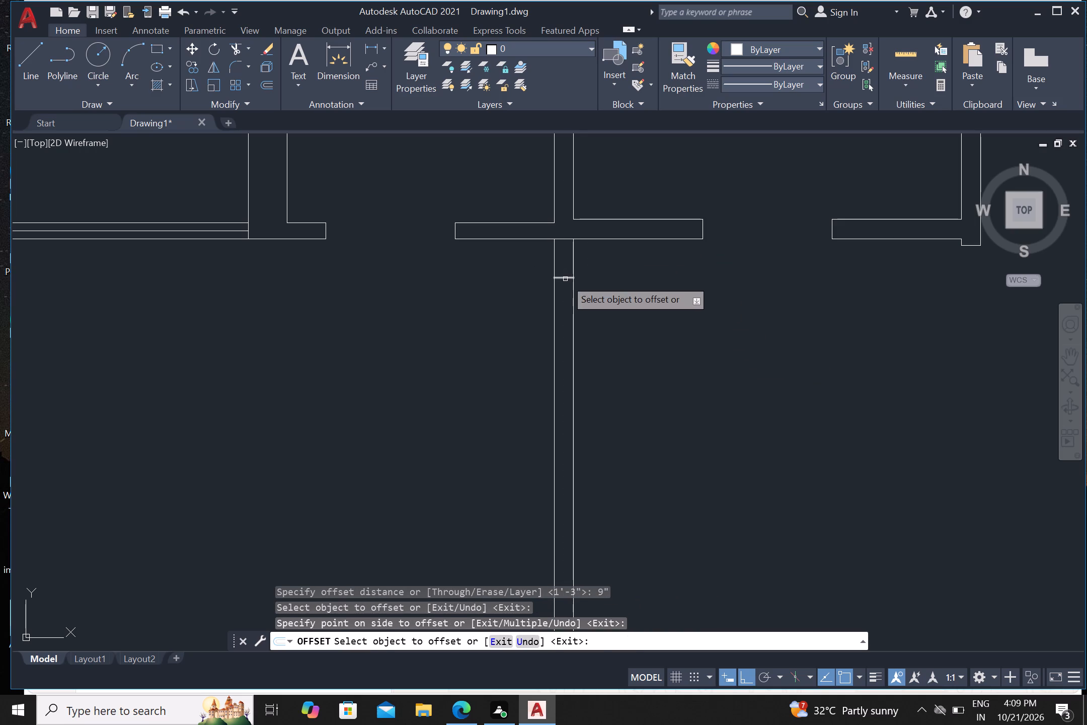
left_click(565, 279)
type("3'6\"")
key("Return")
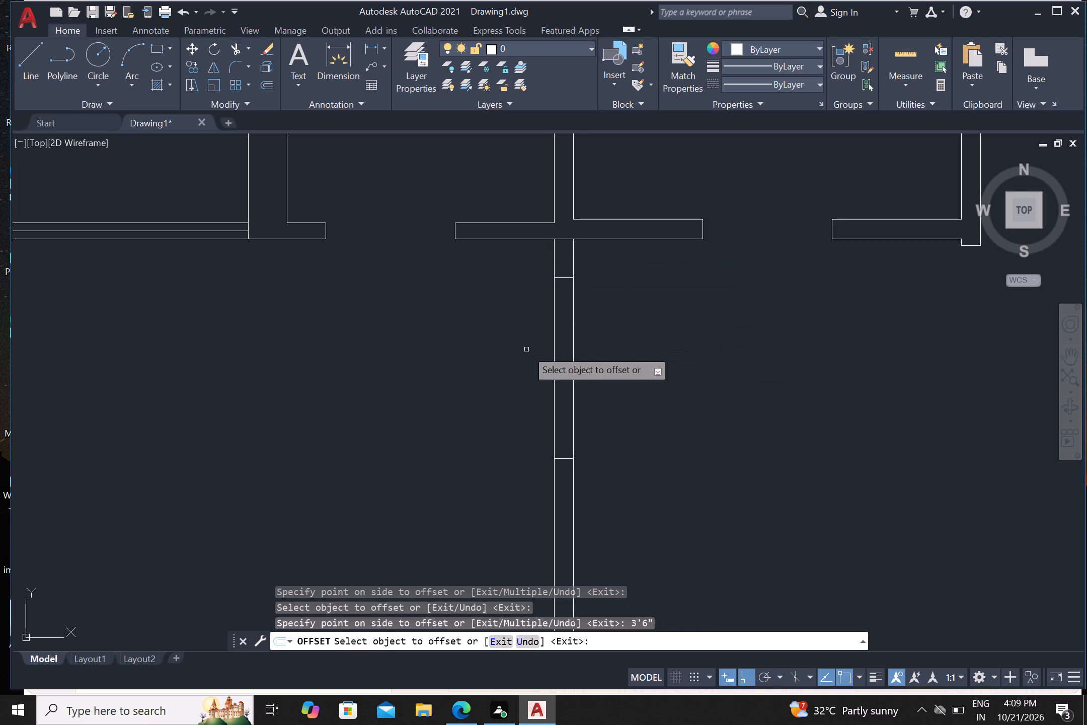
key("Escape")
Trim the southwest room's east wall lines between the door marks and remove the short line closing the wall's top junction.
type("tr")
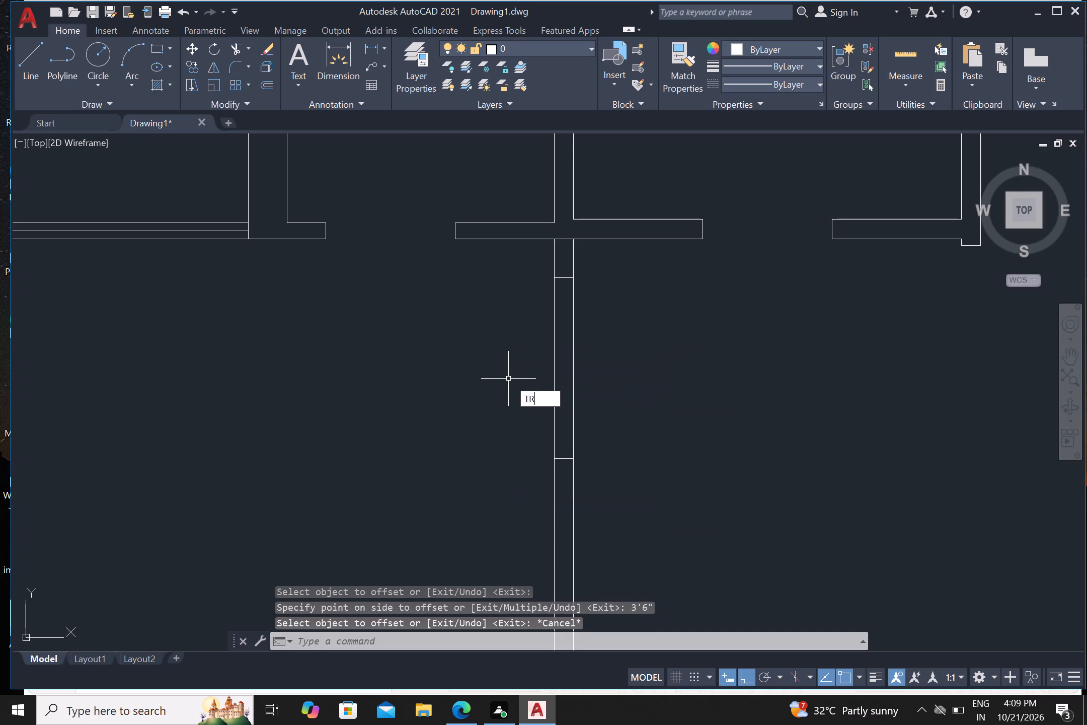
key("Return")
left_click(536, 357)
left_click(589, 360)
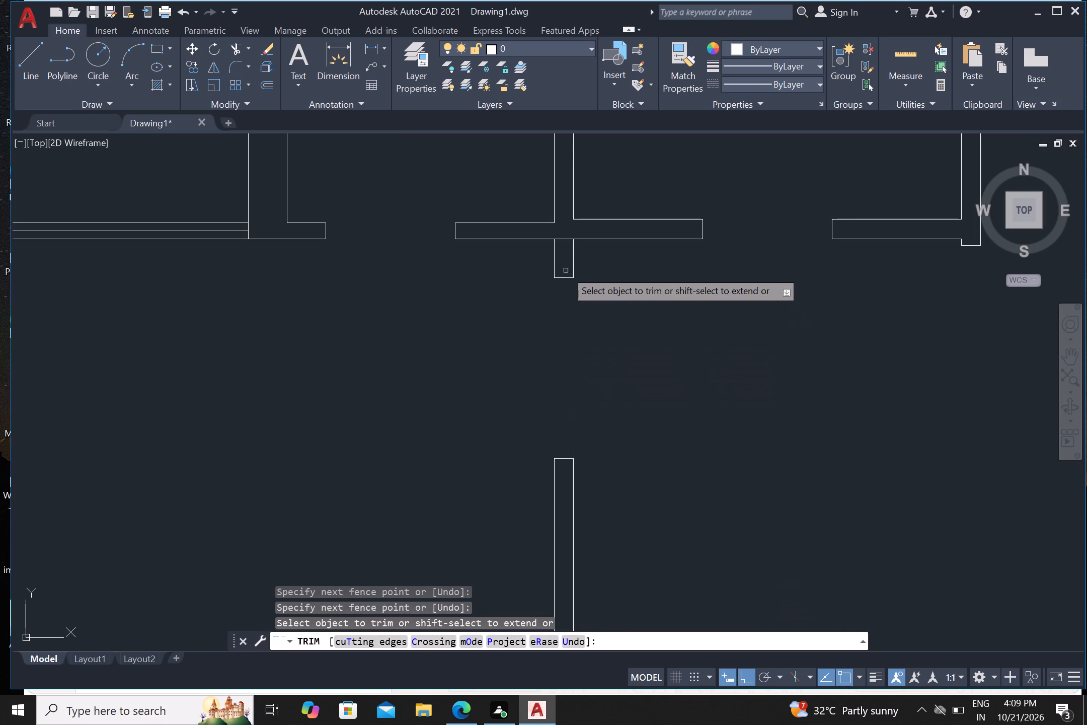
left_click(562, 253)
left_click(563, 239)
scroll(557, 274, "down", 2)
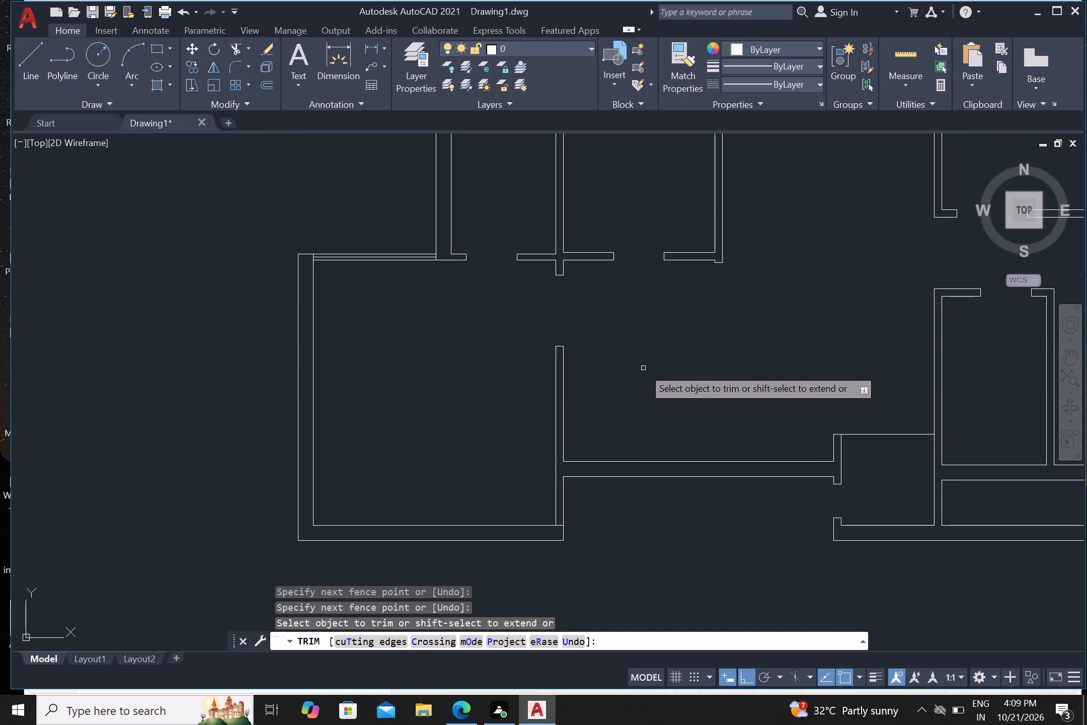
scroll(643, 368, "down", 1)
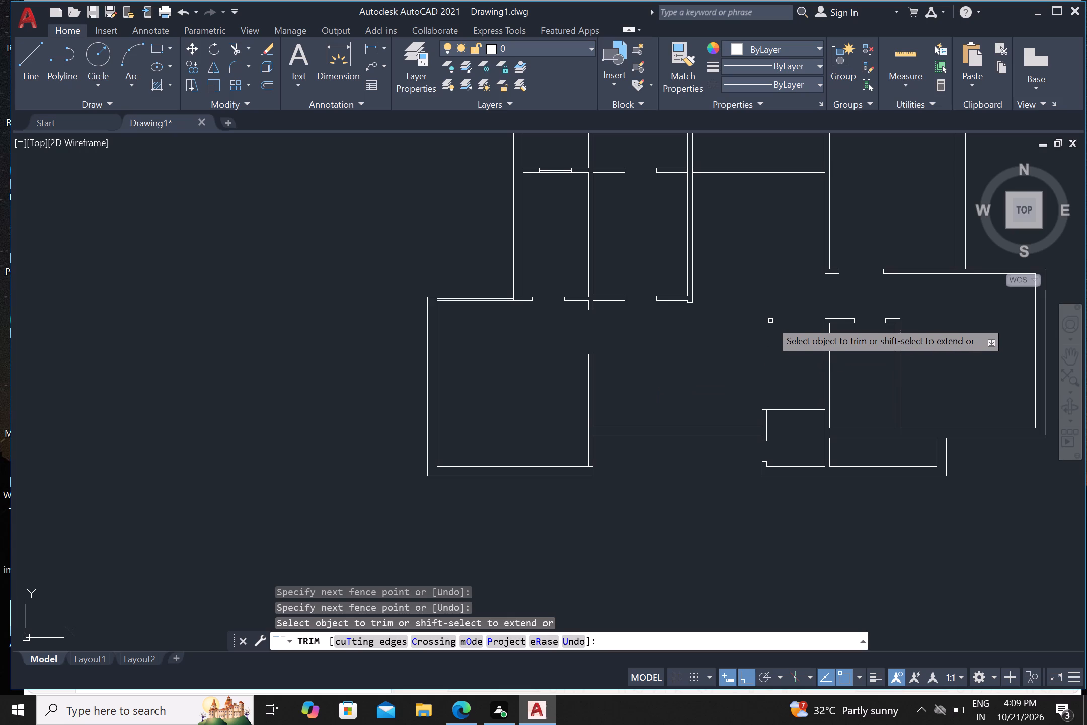
scroll(770, 321, "down", 1)
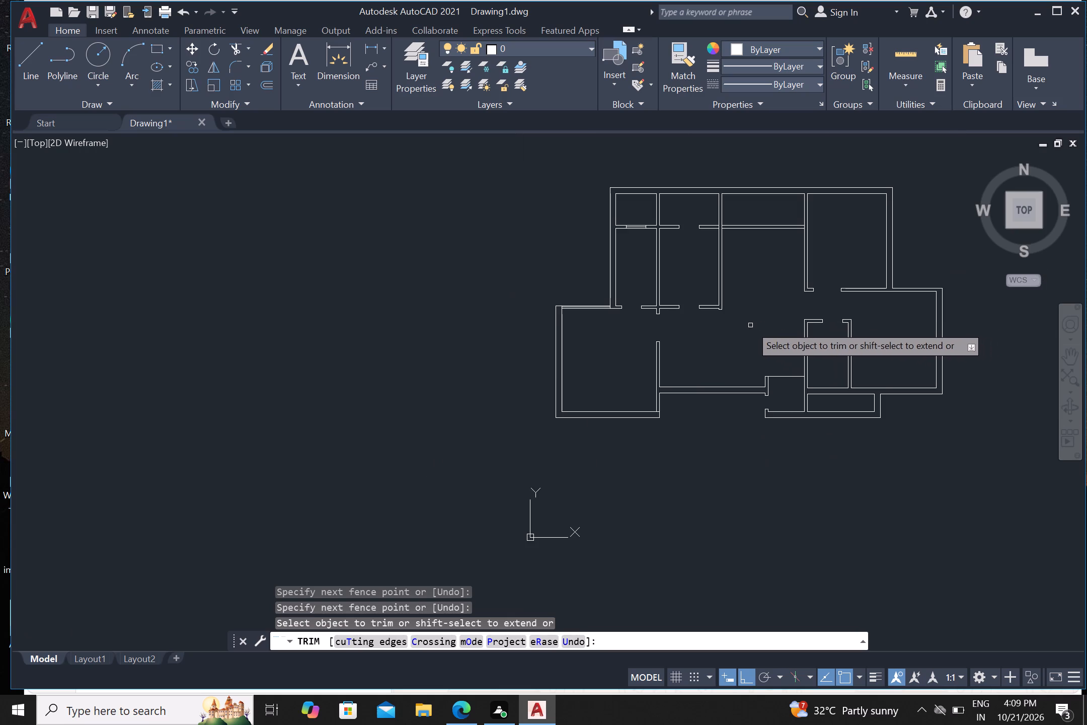
scroll(635, 248, "up", 1)
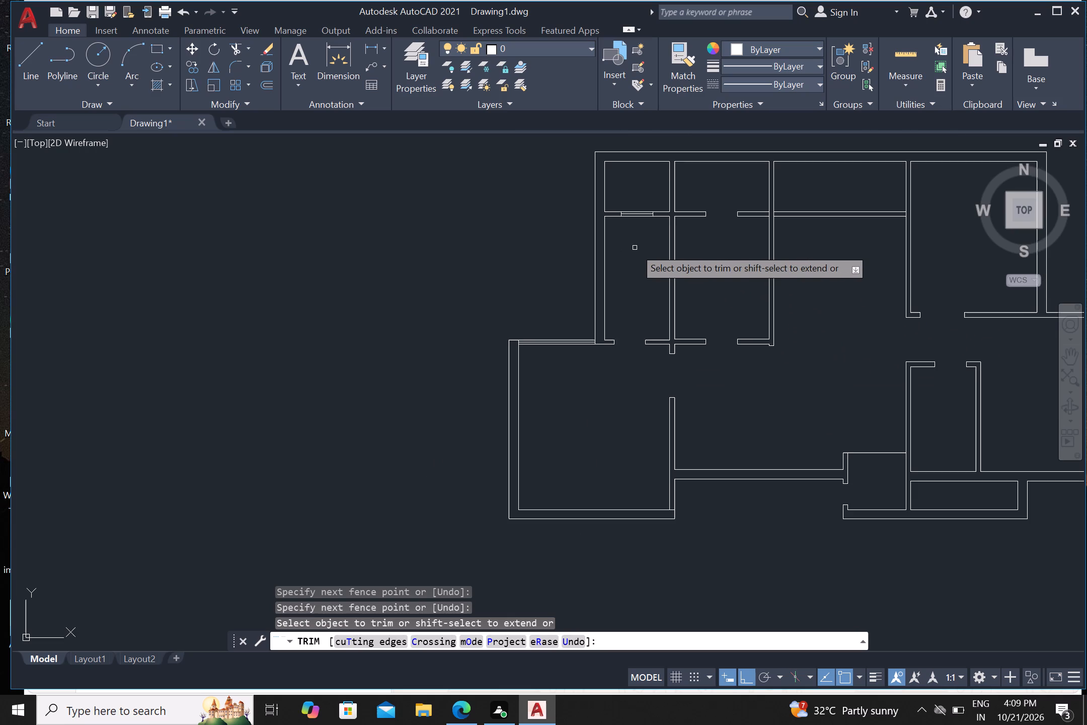
middle_click_drag(634, 247, 580, 362)
scroll(574, 361, "up", 1)
key("Escape")
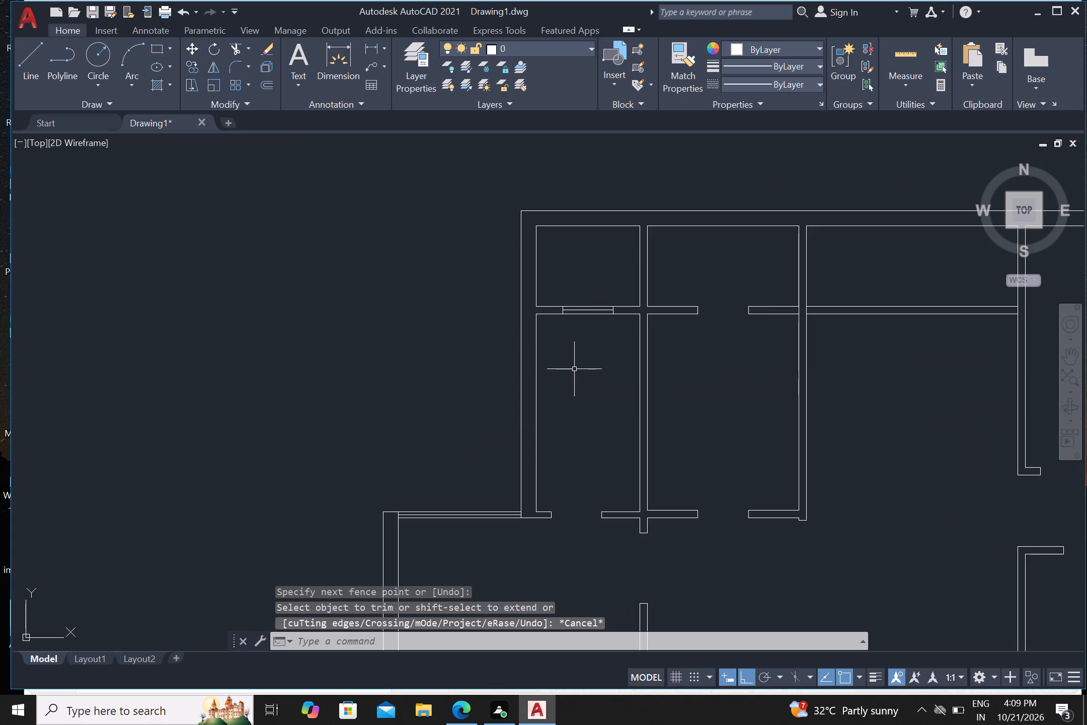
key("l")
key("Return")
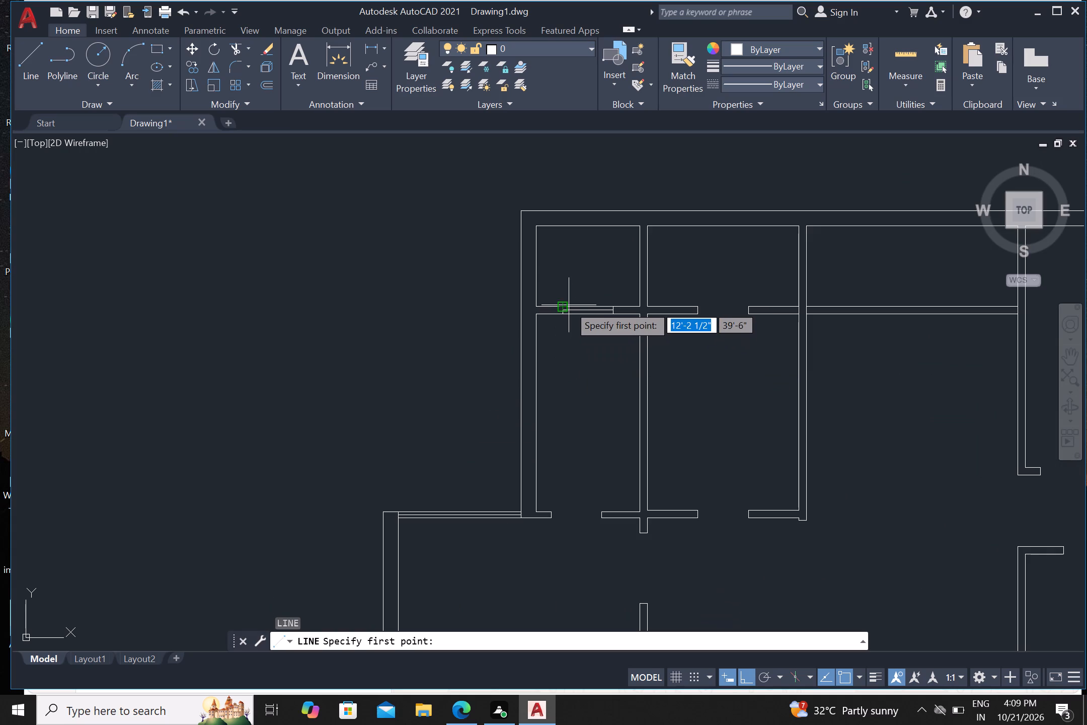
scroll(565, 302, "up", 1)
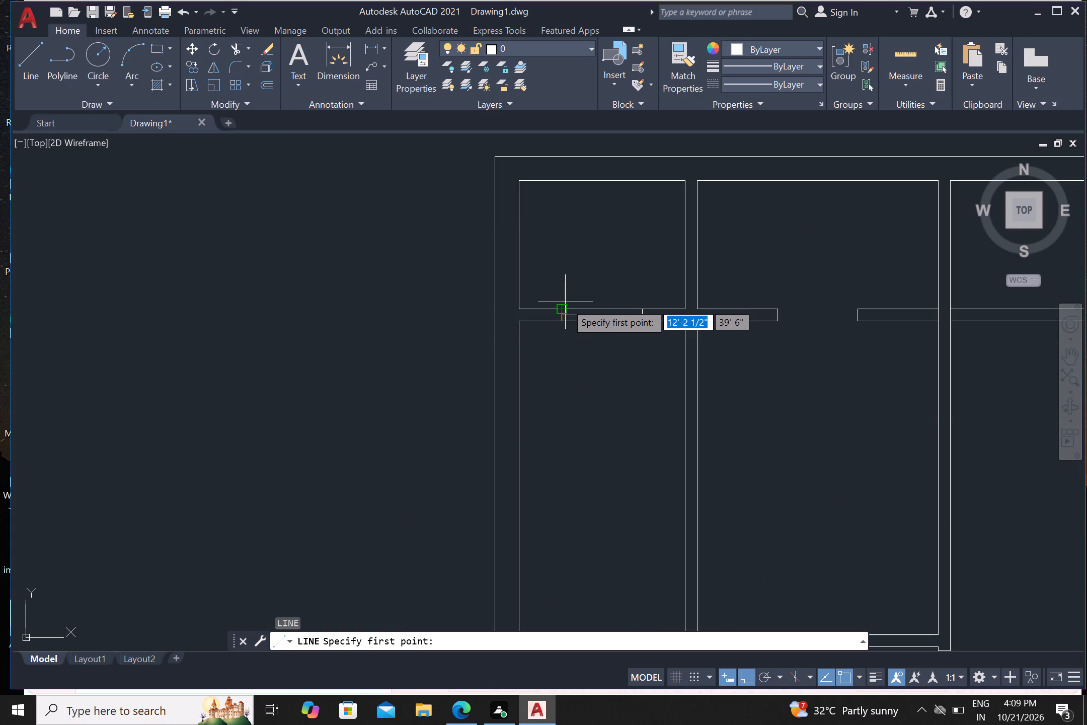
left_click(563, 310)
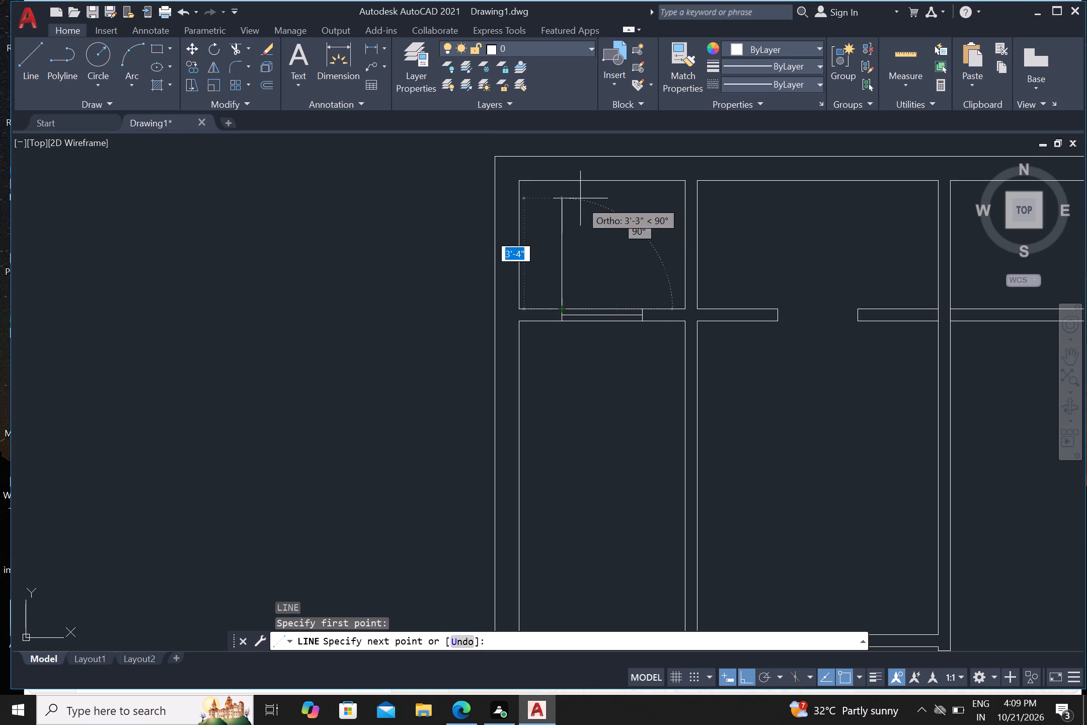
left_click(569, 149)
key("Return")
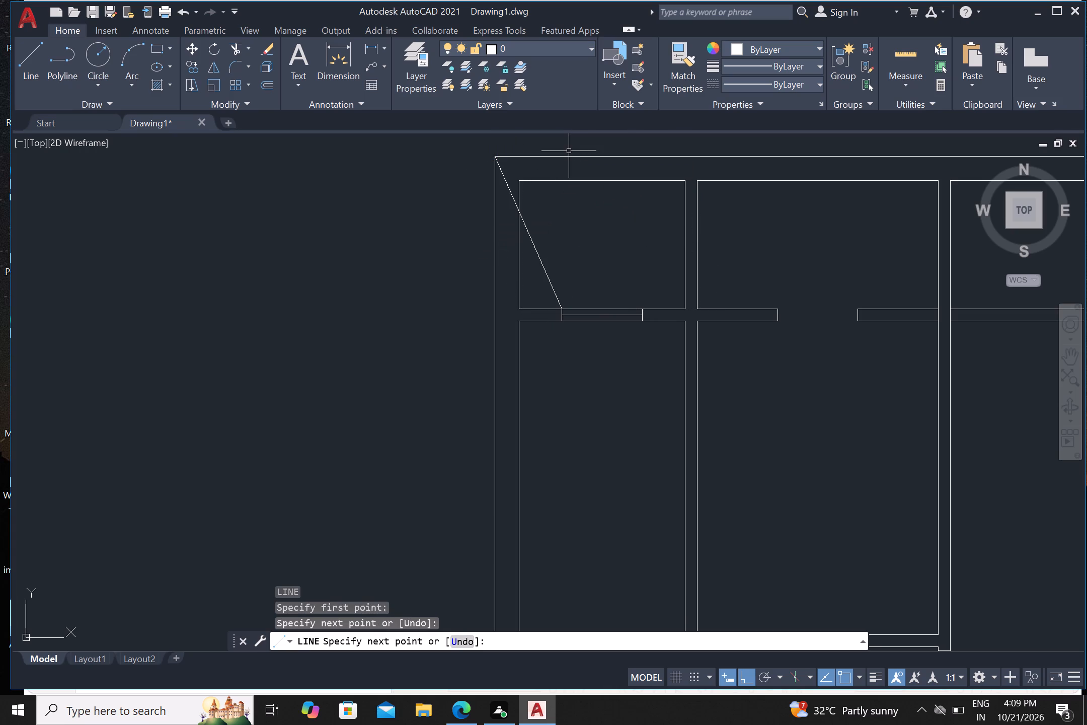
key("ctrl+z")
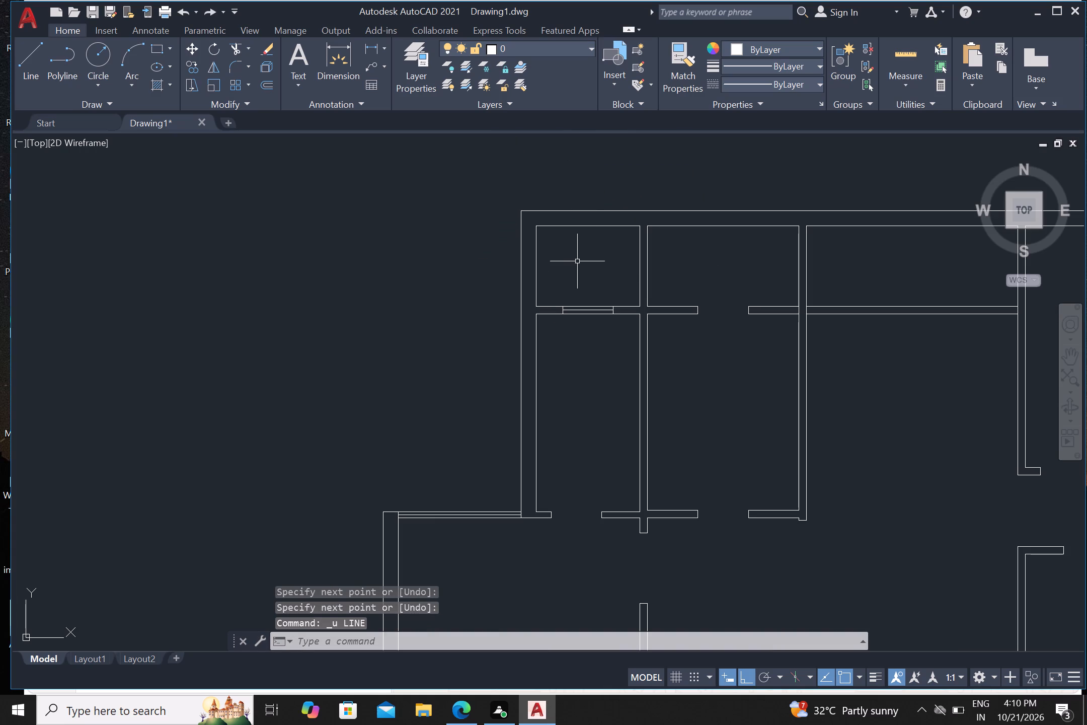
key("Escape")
Draw a vertical guide line about 2'-3" long southward from the outer north wall, centred on the small northwest room.
key("l")
key("Return")
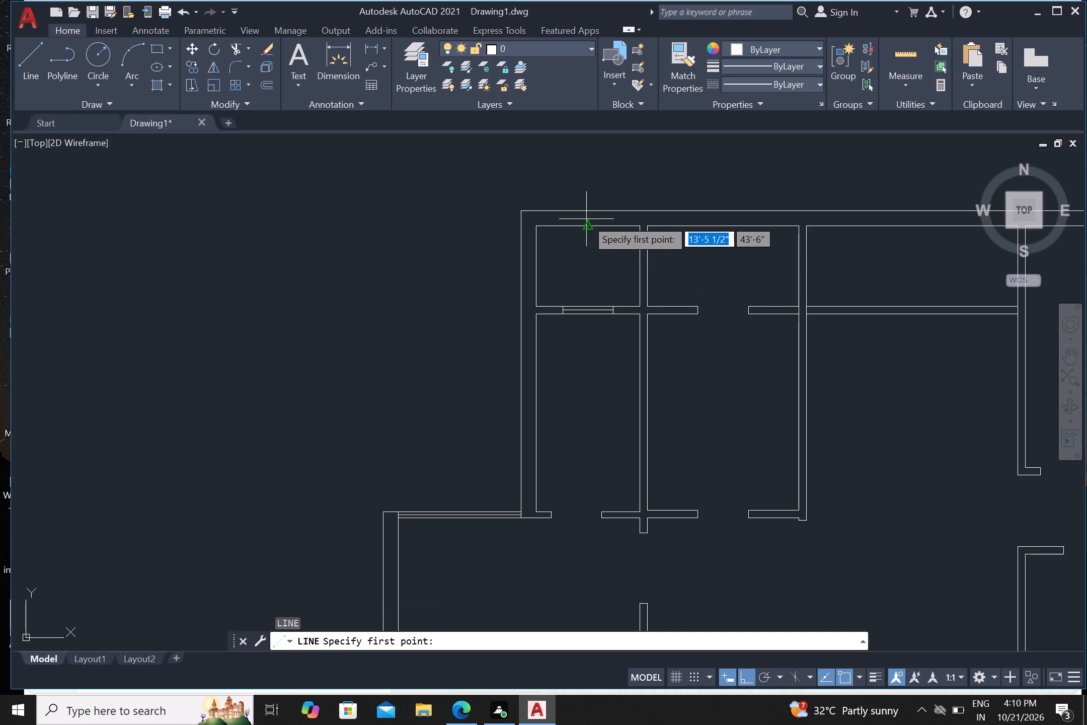
left_click(586, 214)
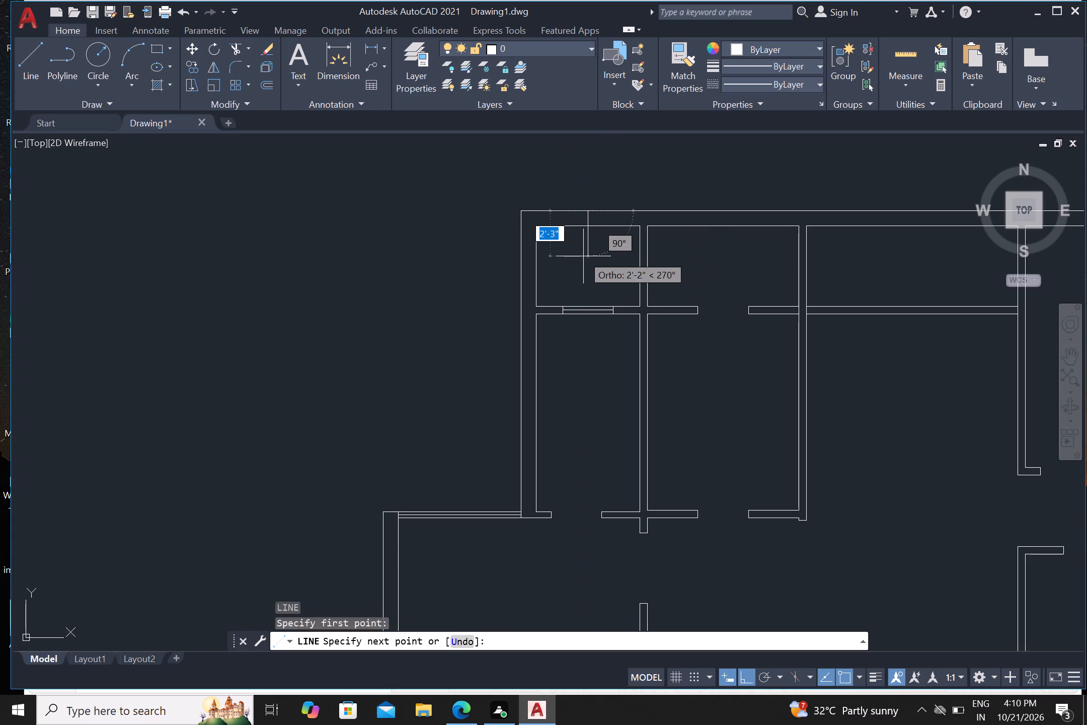
left_click(583, 256)
key("Return")
Offset the vertical guide line 1'6" to both the east and the west to mark a window opening.
key("o")
key("Return")
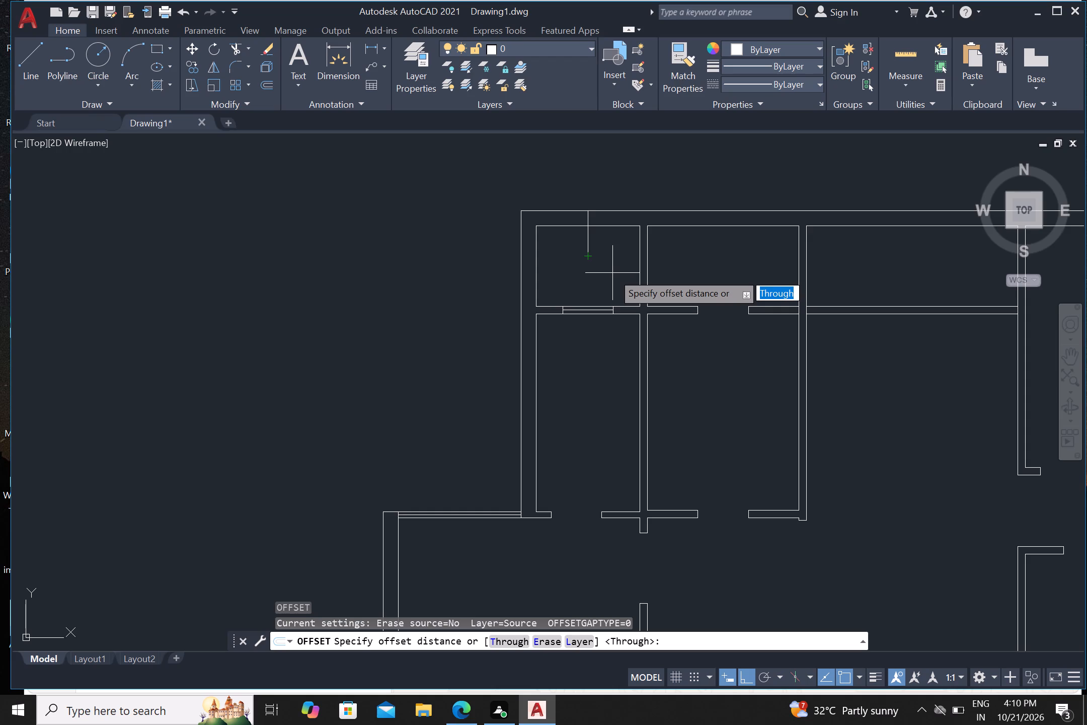
key("1")
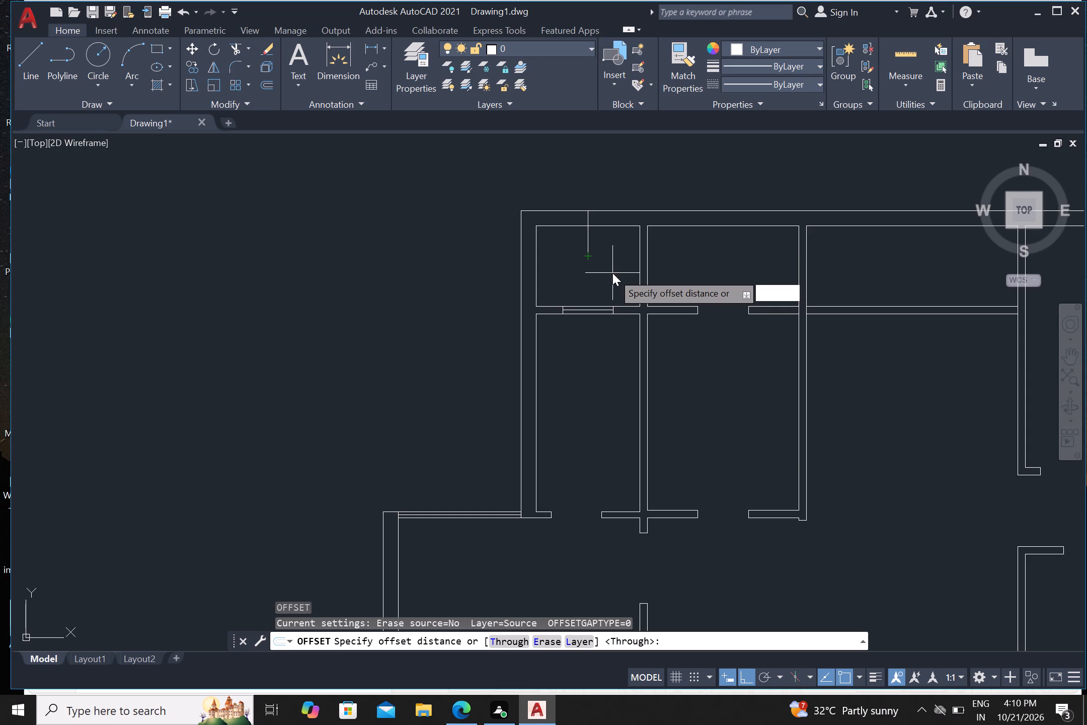
key("apostrophe")
key("6")
key("shift+quotedbl")
key("Return")
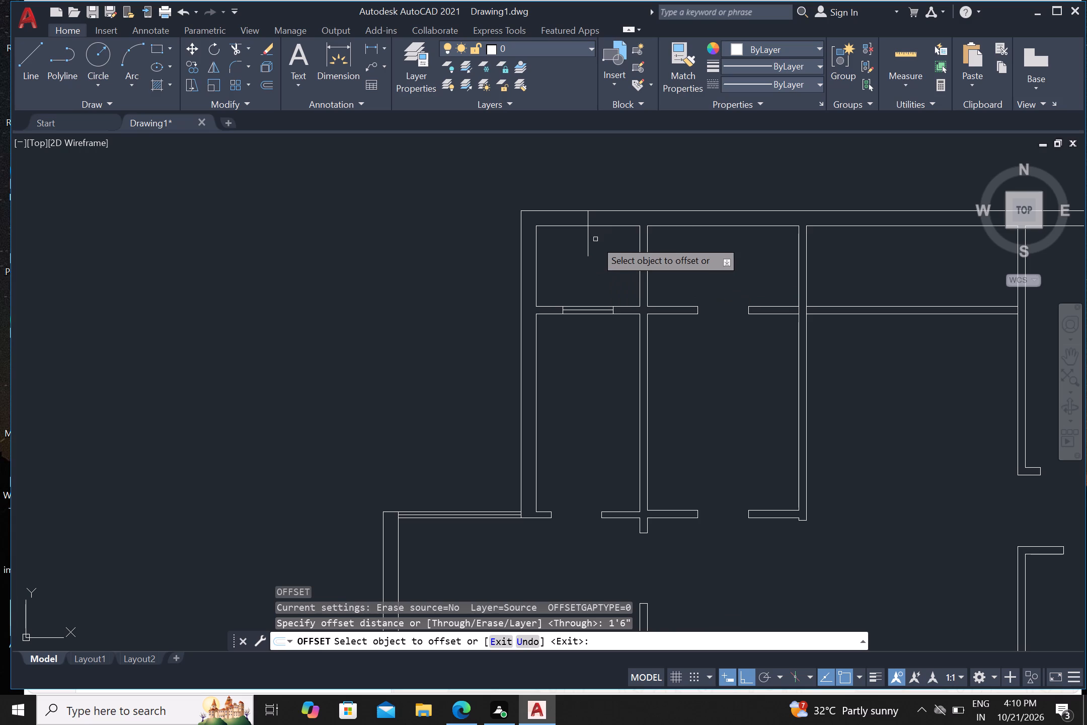
left_click(589, 251)
left_click(619, 254)
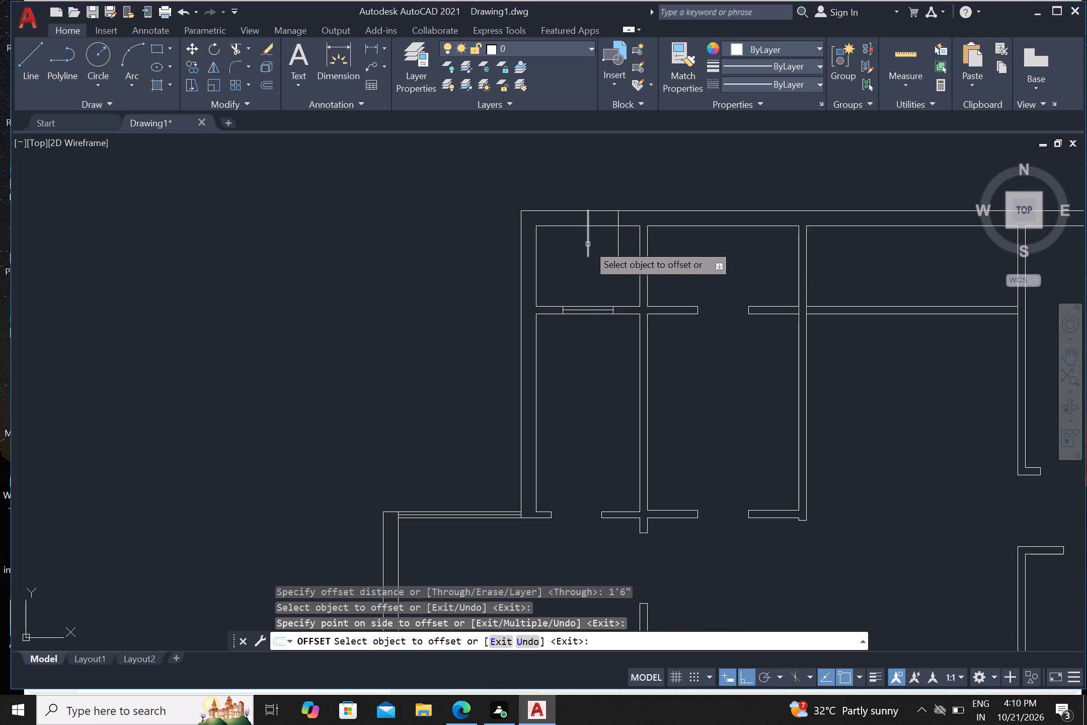
left_click_drag(588, 244, 573, 253)
left_click_drag(560, 267, 560, 272)
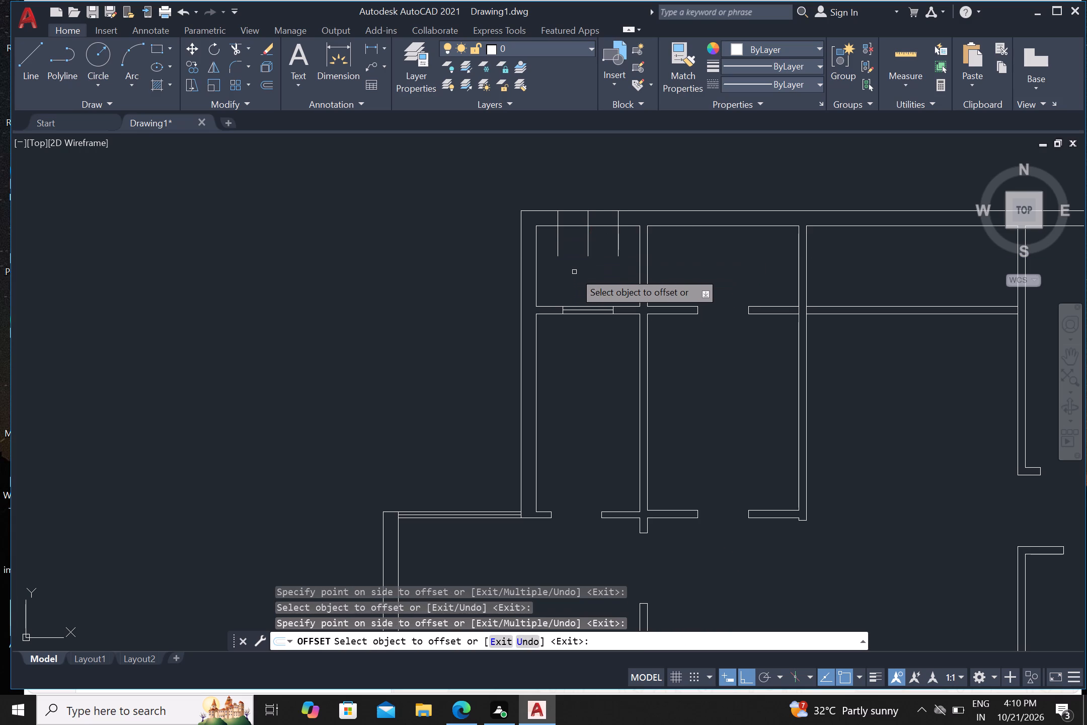
key("Escape")
Trim the guide line ends projecting below the northwest room's north wall and remove the centre guide line inside the wall.
type("tr")
key("Return")
left_click(554, 242)
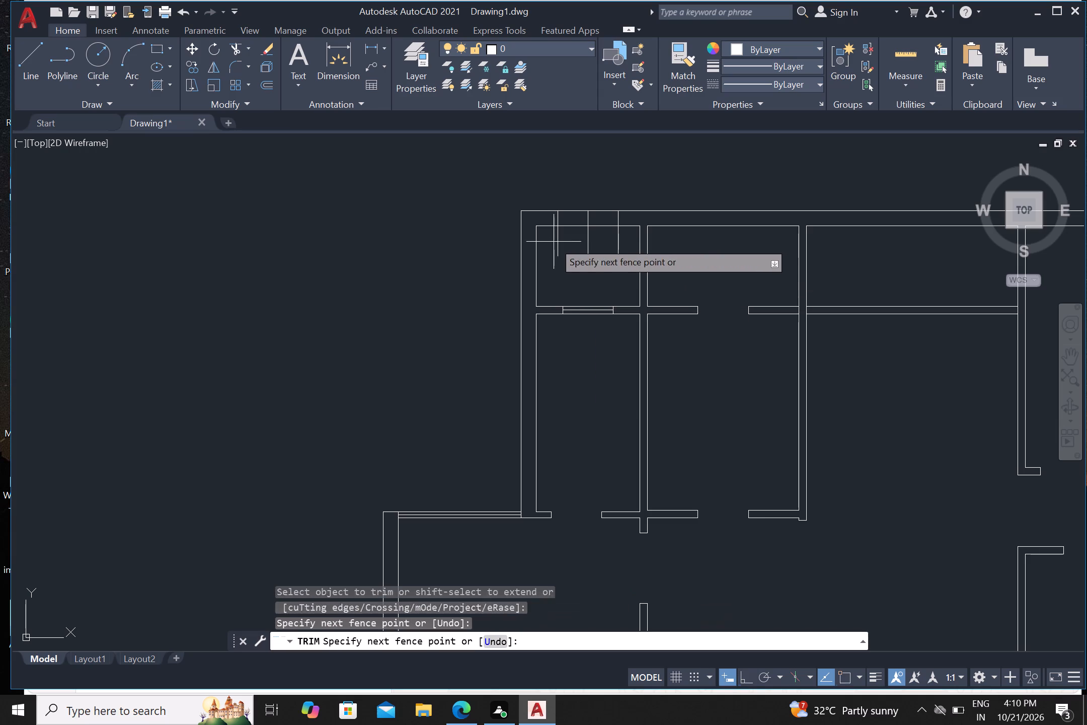
left_click(625, 237)
left_click(588, 220)
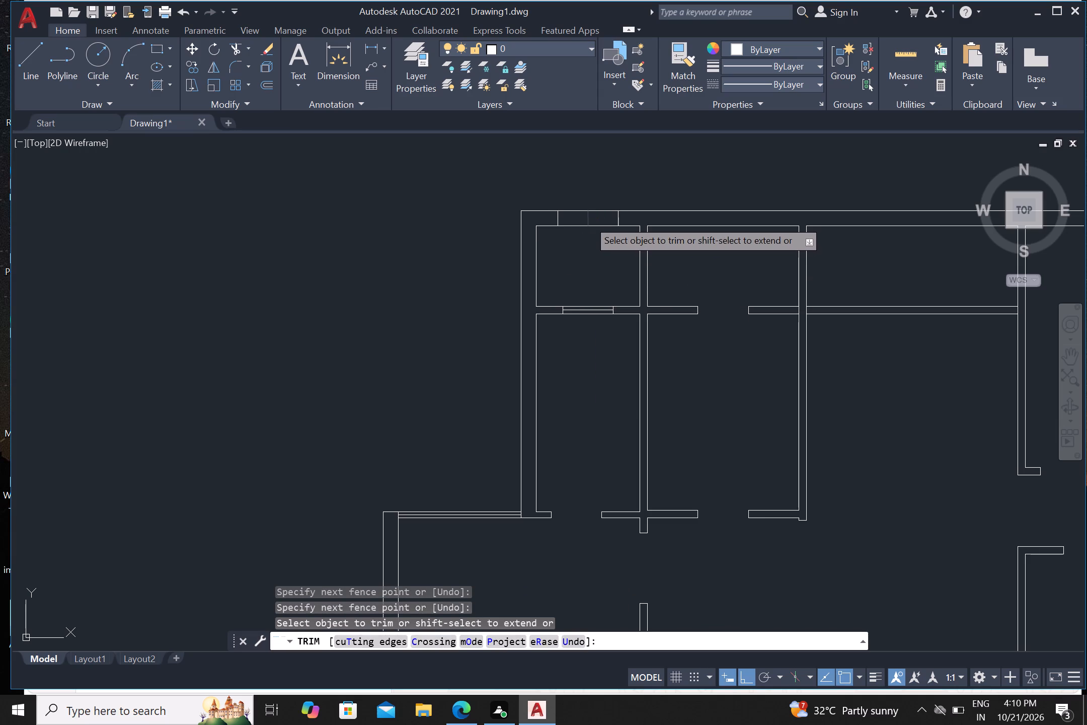
scroll(598, 248, "down", 2)
scroll(589, 253, "up", 1)
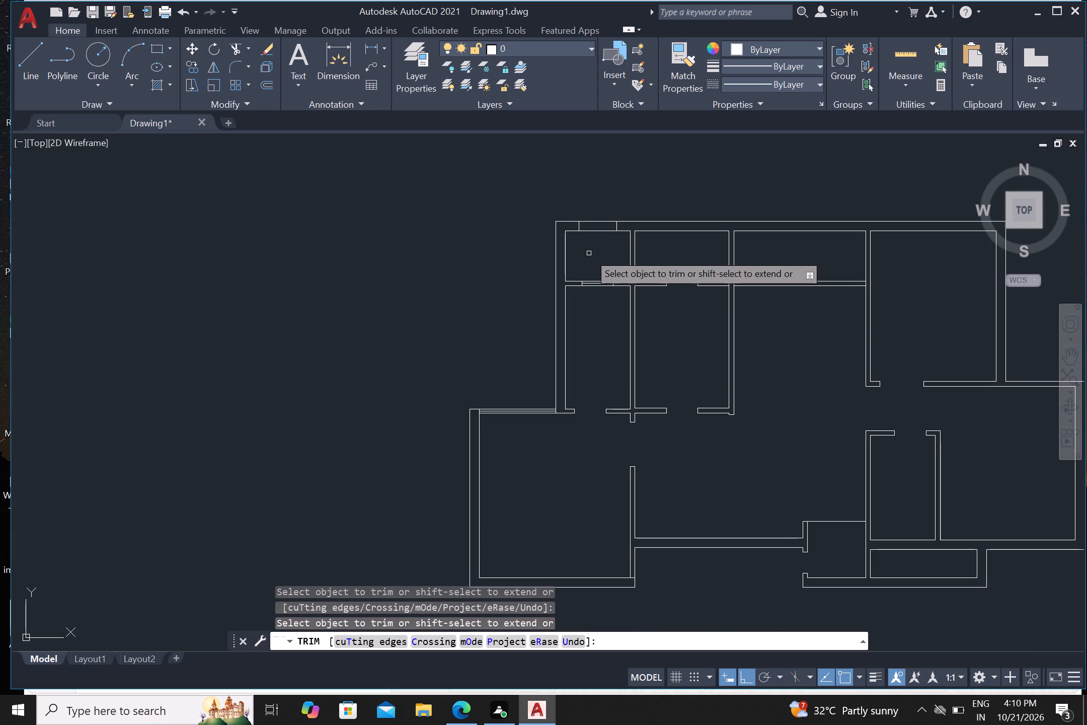
key("grave")
key("Escape")
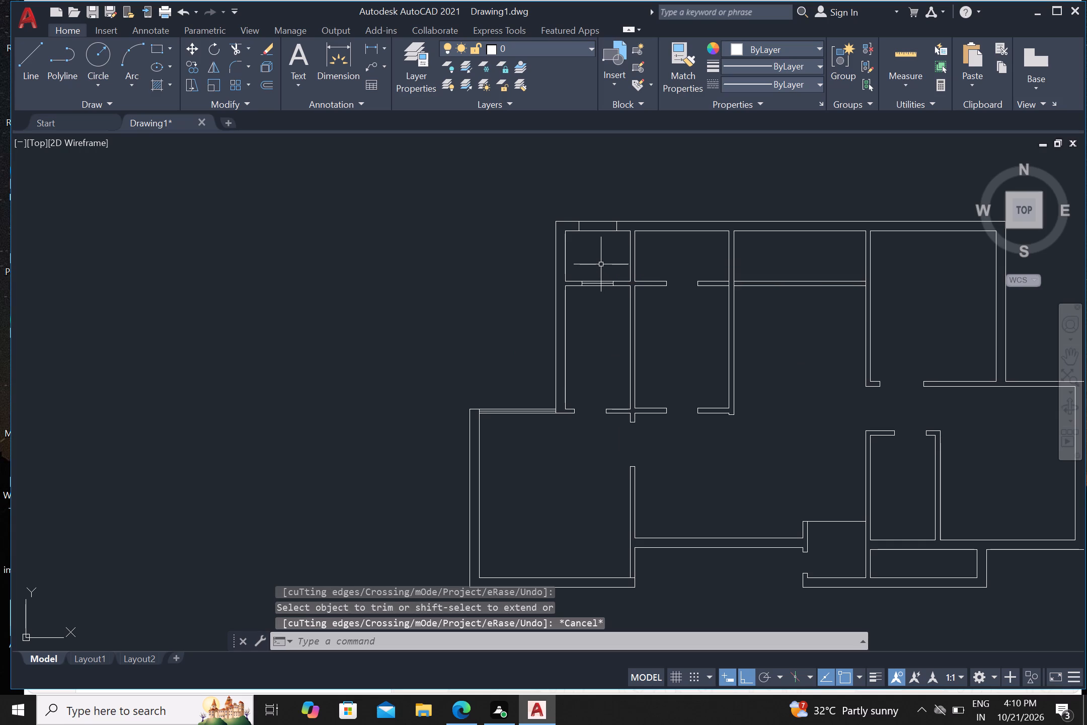
Draw the horizontal window line inside the northwest room's north wall, joining the midpoints of the two opening lines.
key("l")
key("Return")
scroll(599, 264, "up", 1)
scroll(587, 200, "up", 2)
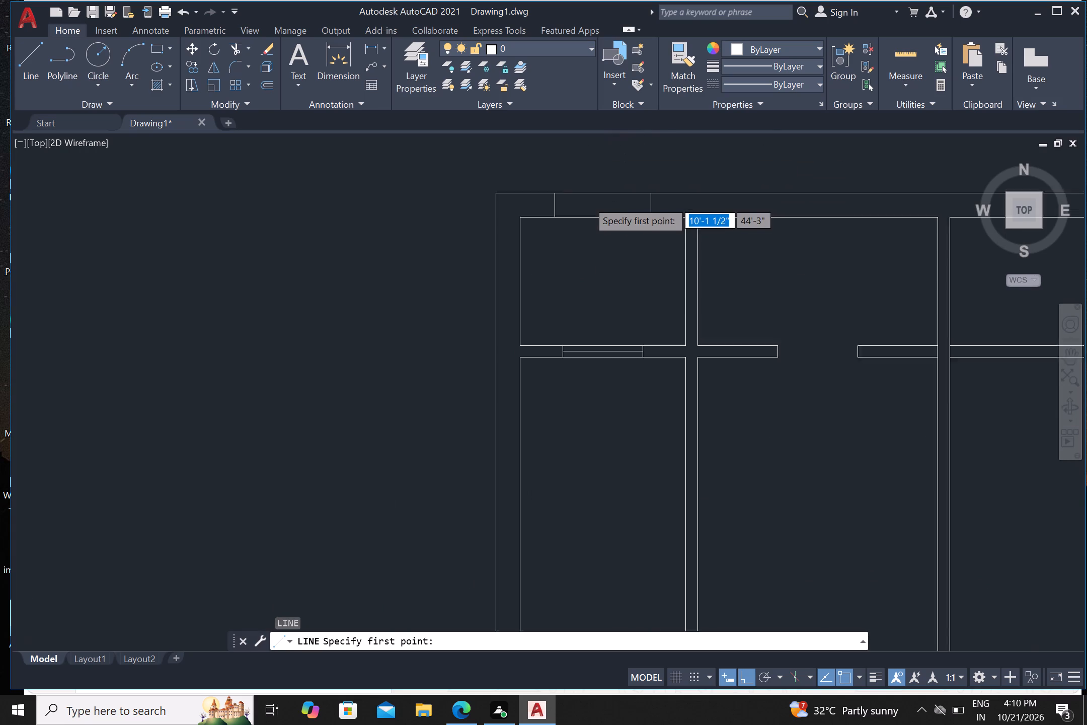
scroll(587, 200, "up", 1)
left_click(511, 214)
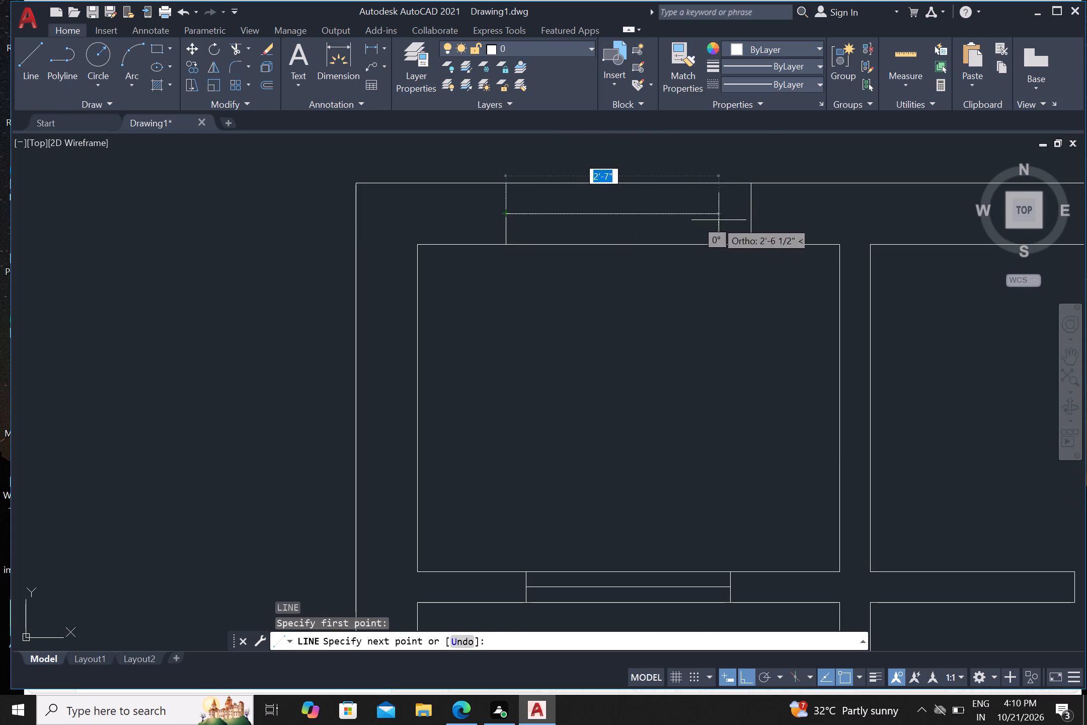
left_click(749, 214)
key("Escape")
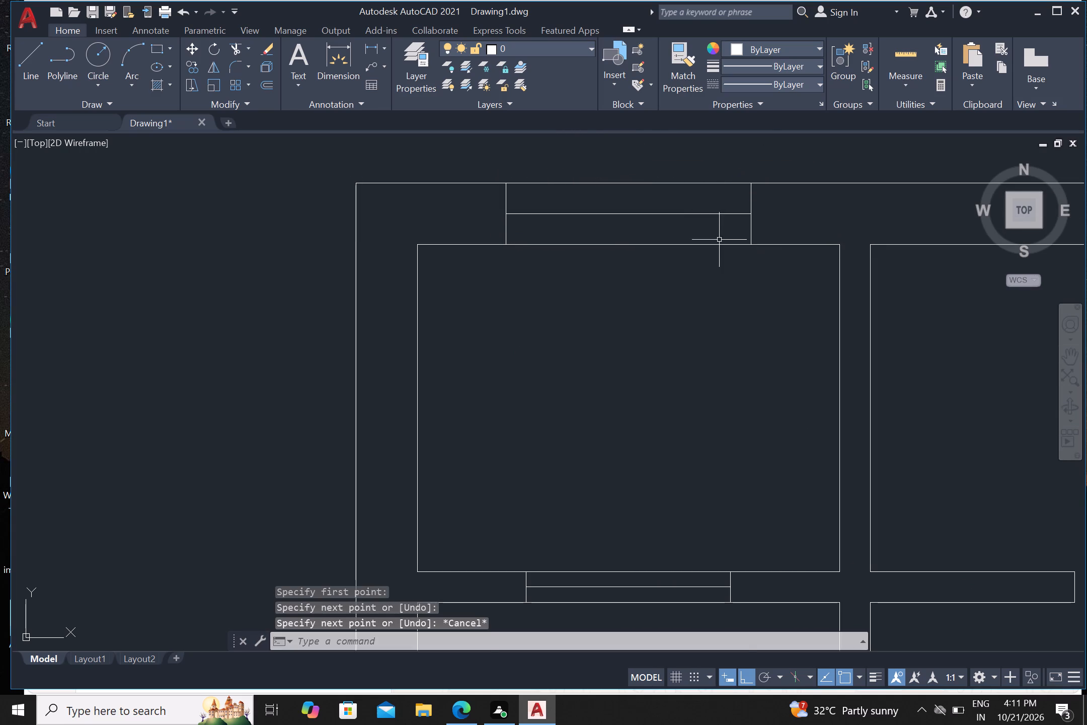
Draw two vertical lines across the second room's north wall, one extending its east partition's west face, the other near its west partition.
scroll(714, 261, "down", 5)
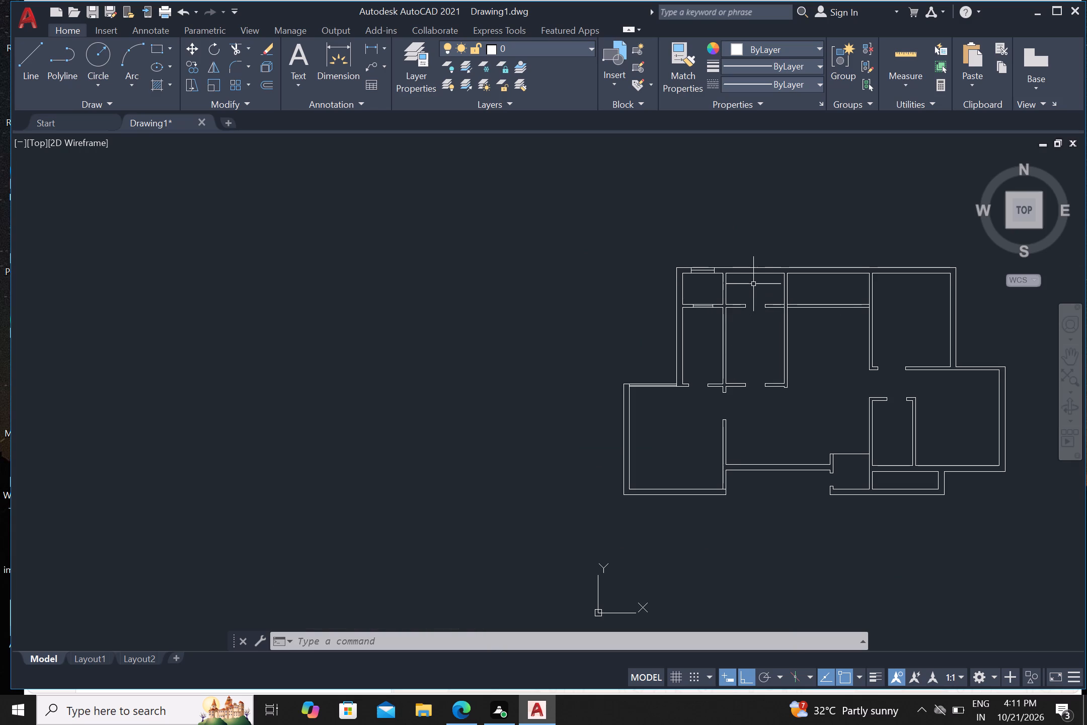
scroll(757, 280, "up", 2)
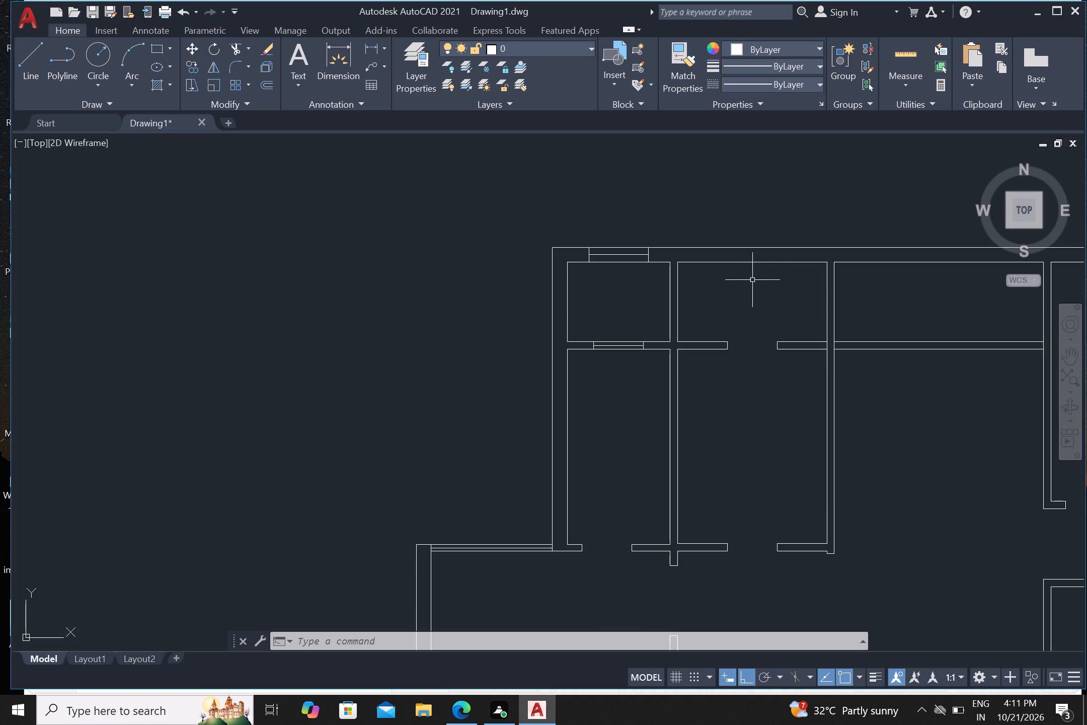
key("Escape")
key("l")
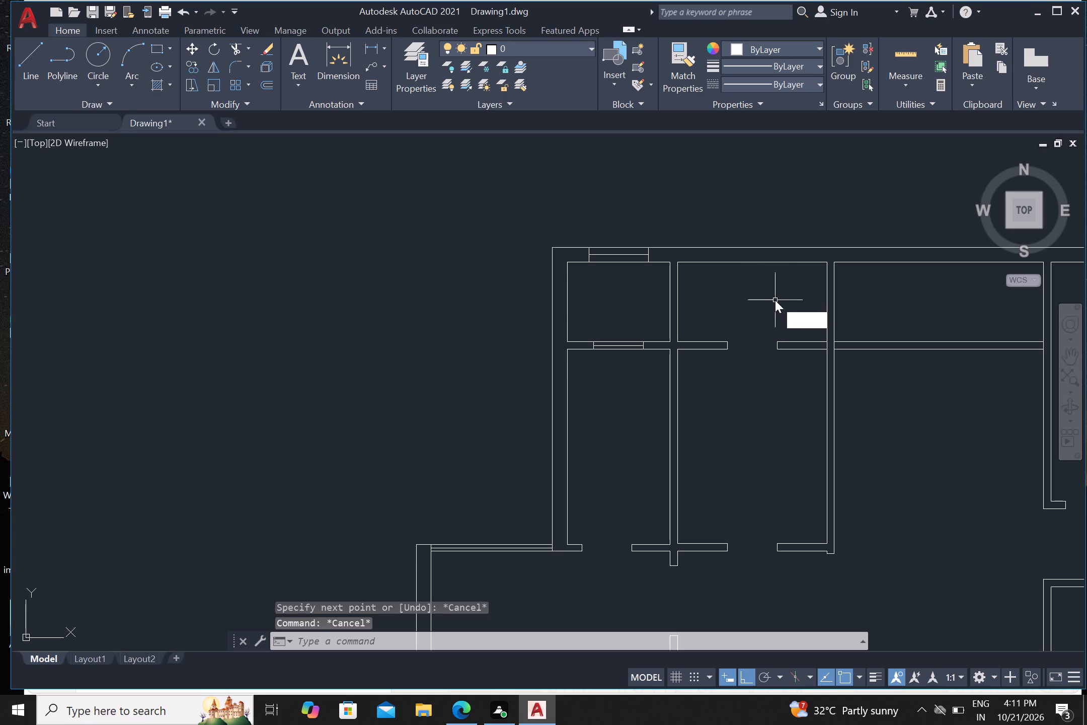
key("Return")
left_click_drag(826, 264, 826, 255)
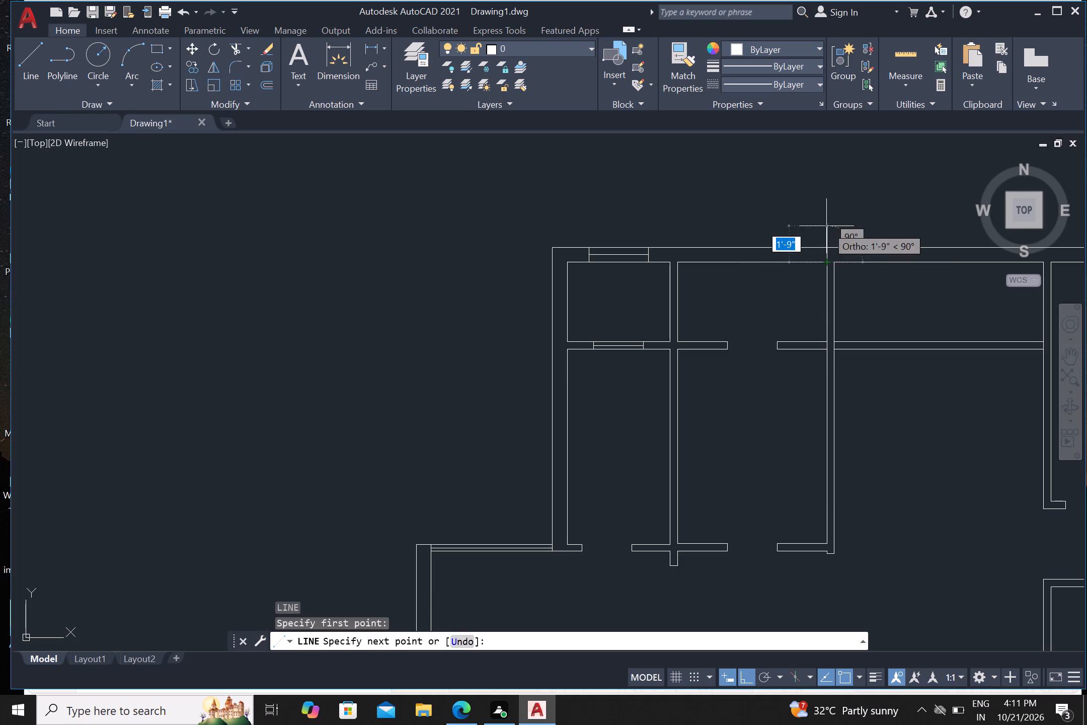
left_click(825, 221)
key("Return")
key("Return")
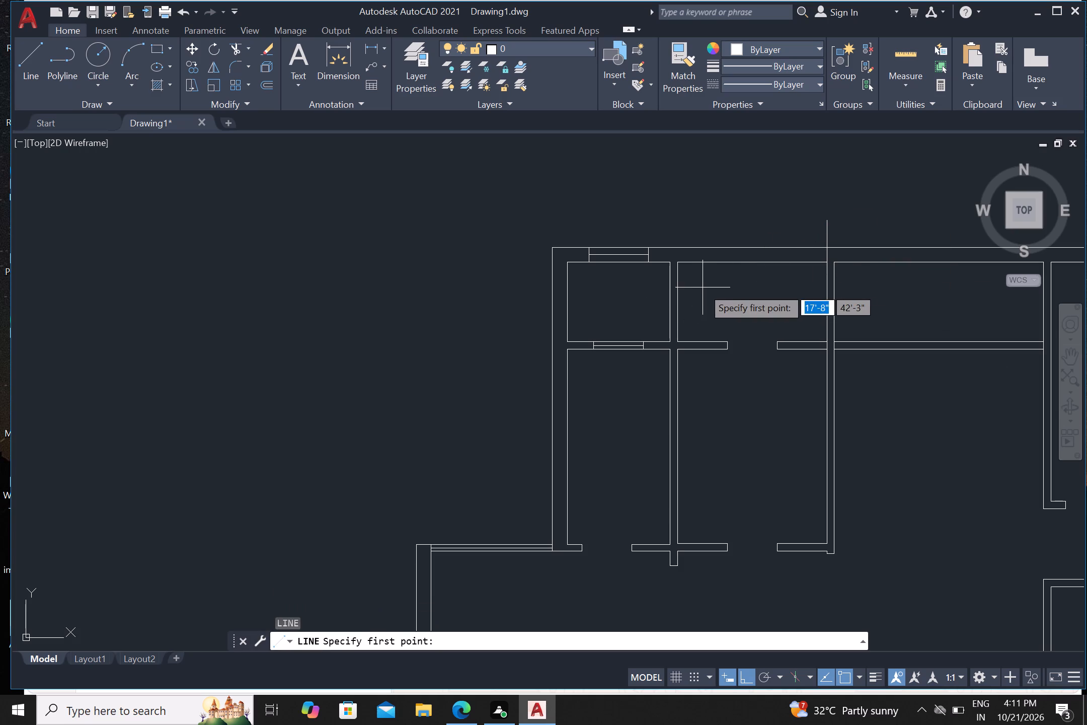
left_click_drag(703, 287, 701, 282)
left_click(706, 212)
key("Return")
Trim both vertical lines where they project beyond the second room's north wall, keeping only the parts within the wall thickness.
type("tr")
key("Return")
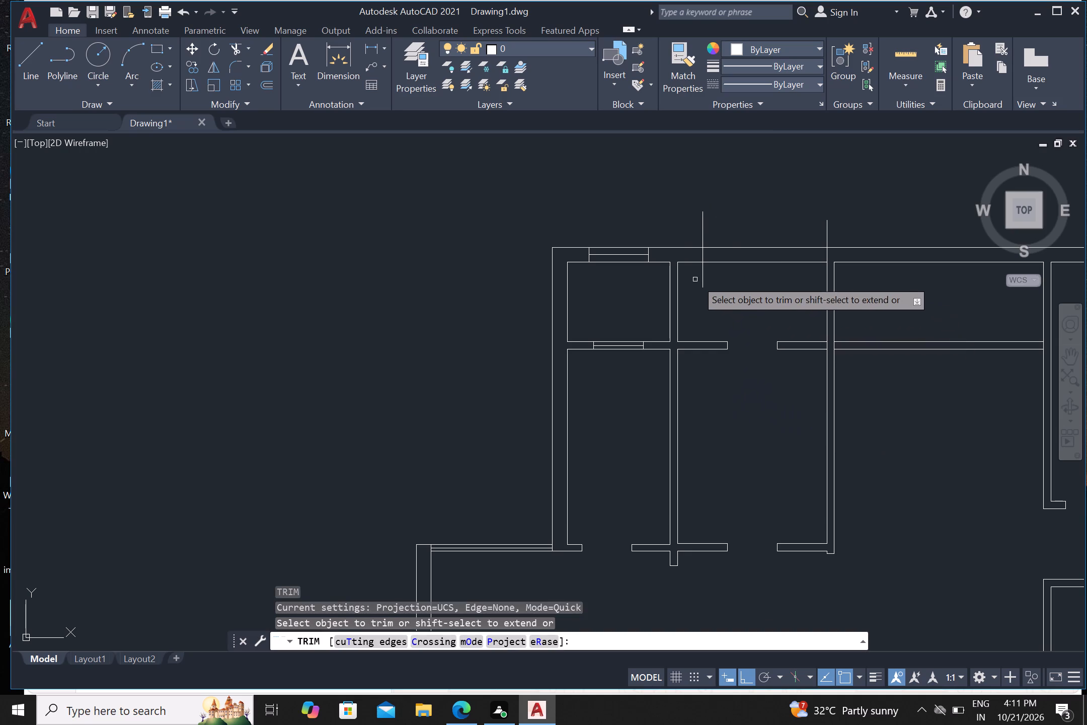
left_click(703, 280)
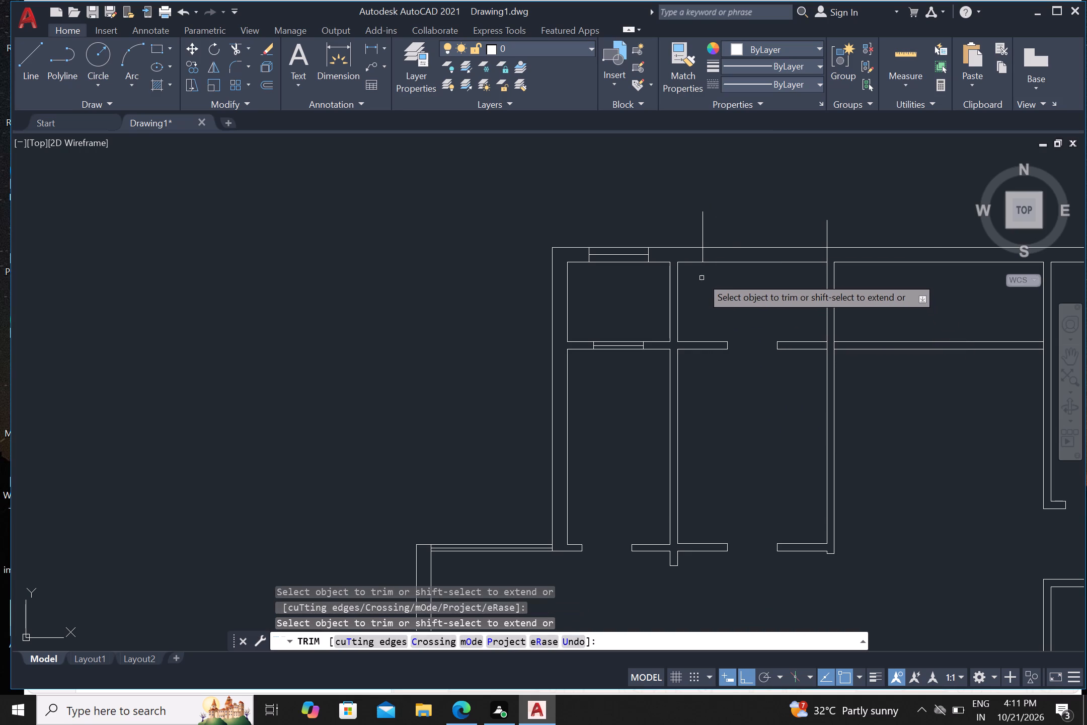
left_click(691, 232)
left_click_drag(891, 228, 876, 225)
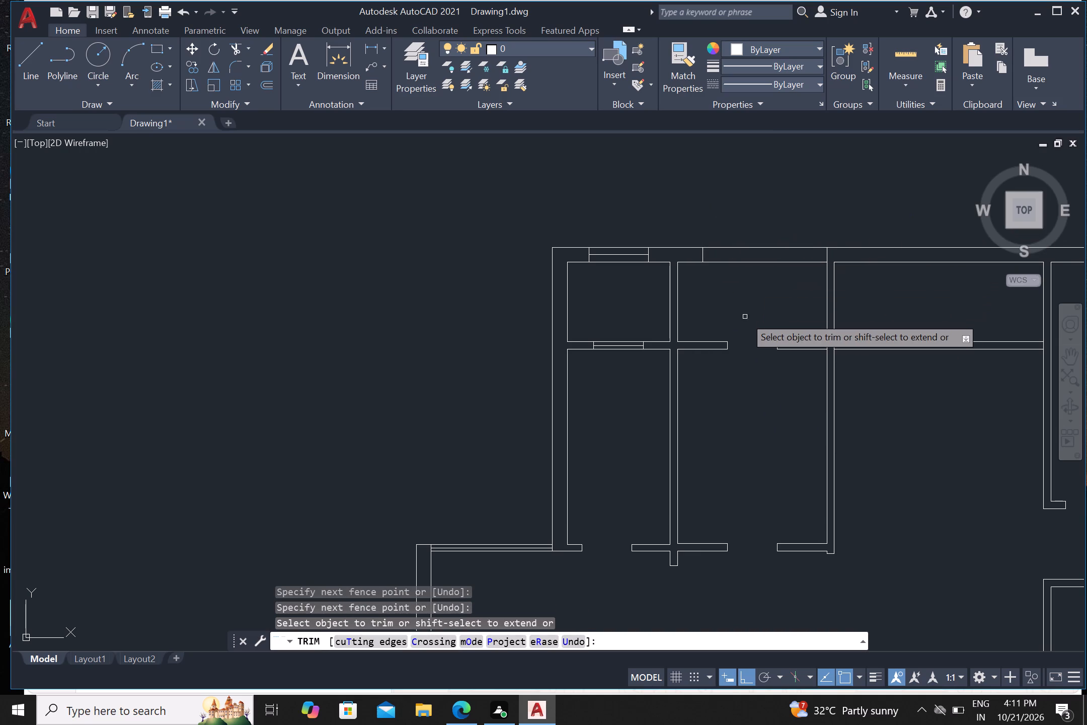
key("Escape")
Draw the horizontal window line inside the second room's north wall, joining the midpoints of its two opening lines.
key("l")
key("Return")
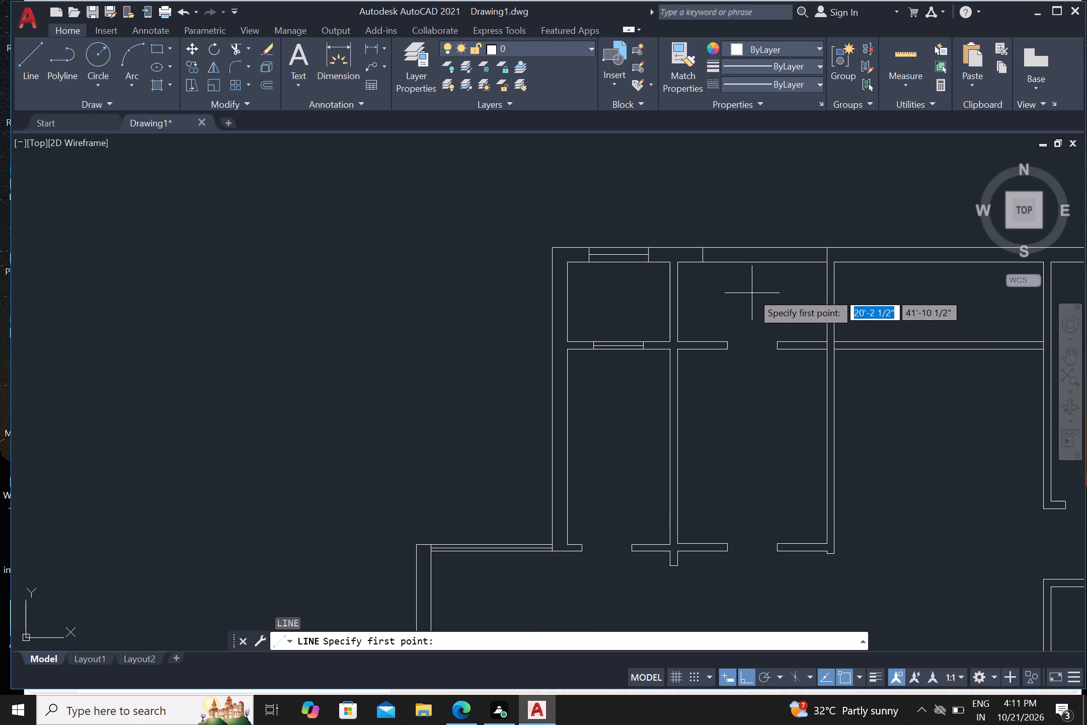
scroll(720, 273, "up", 2)
left_click(690, 232)
scroll(685, 232, "down", 3)
scroll(773, 228, "up", 3)
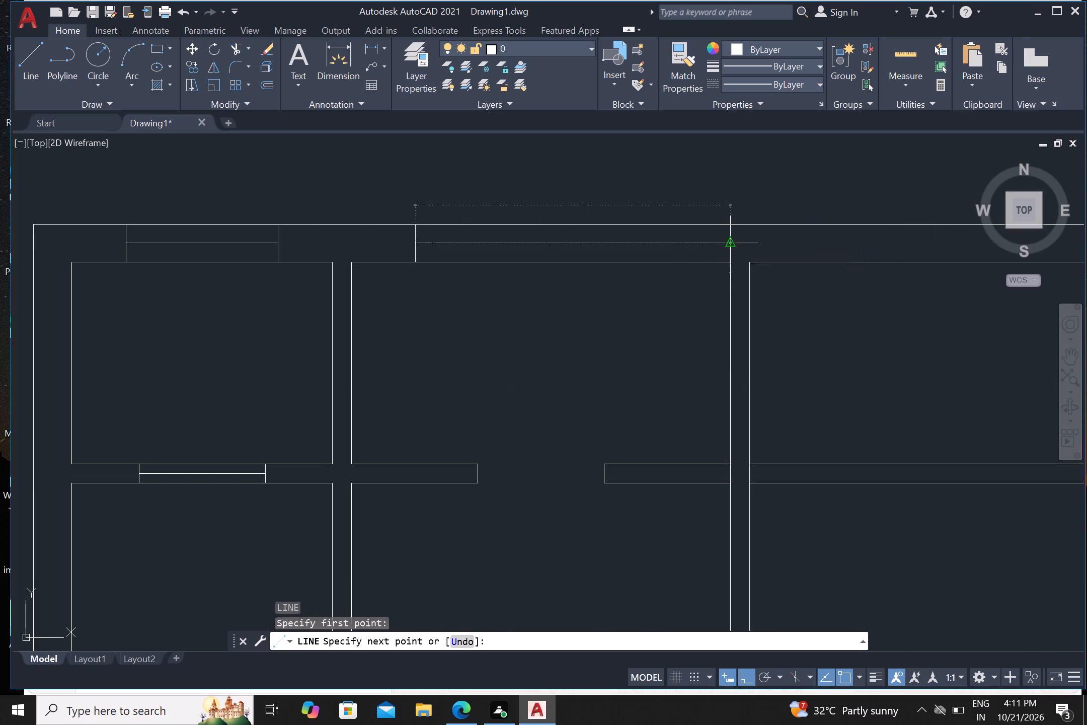
left_click(730, 247)
key("Escape")
Draw two vertical lines up across the third room's north wall, extending its west partition's east face and its east partition's west face.
scroll(733, 246, "down", 3)
scroll(636, 335, "down", 1)
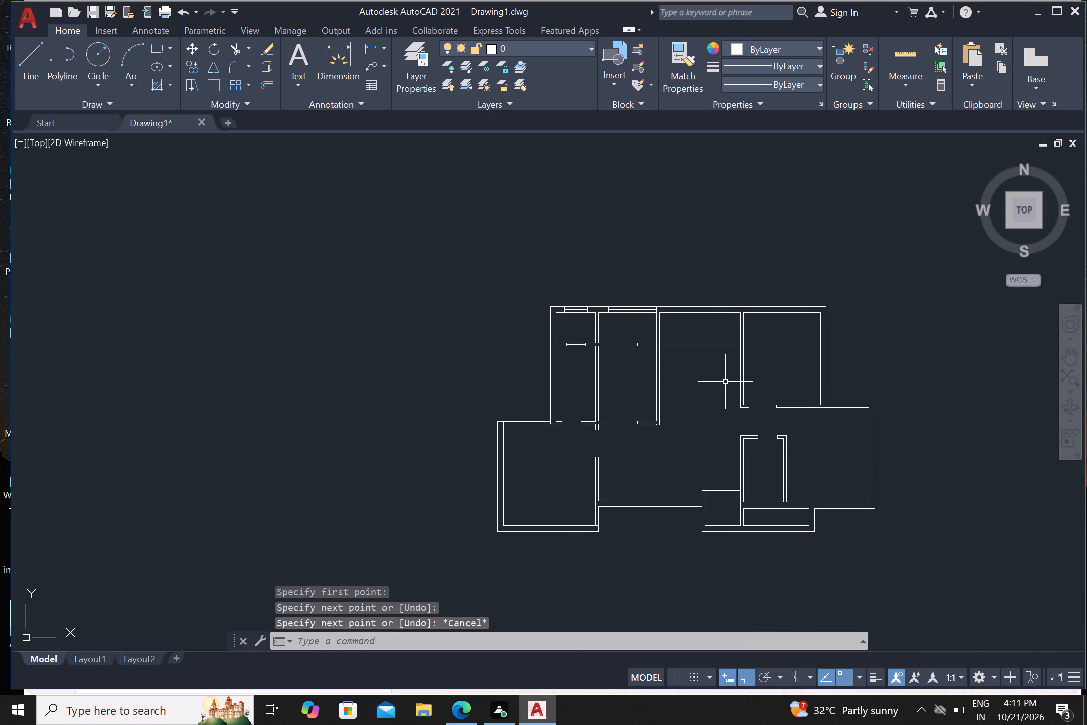
scroll(717, 326, "up", 1)
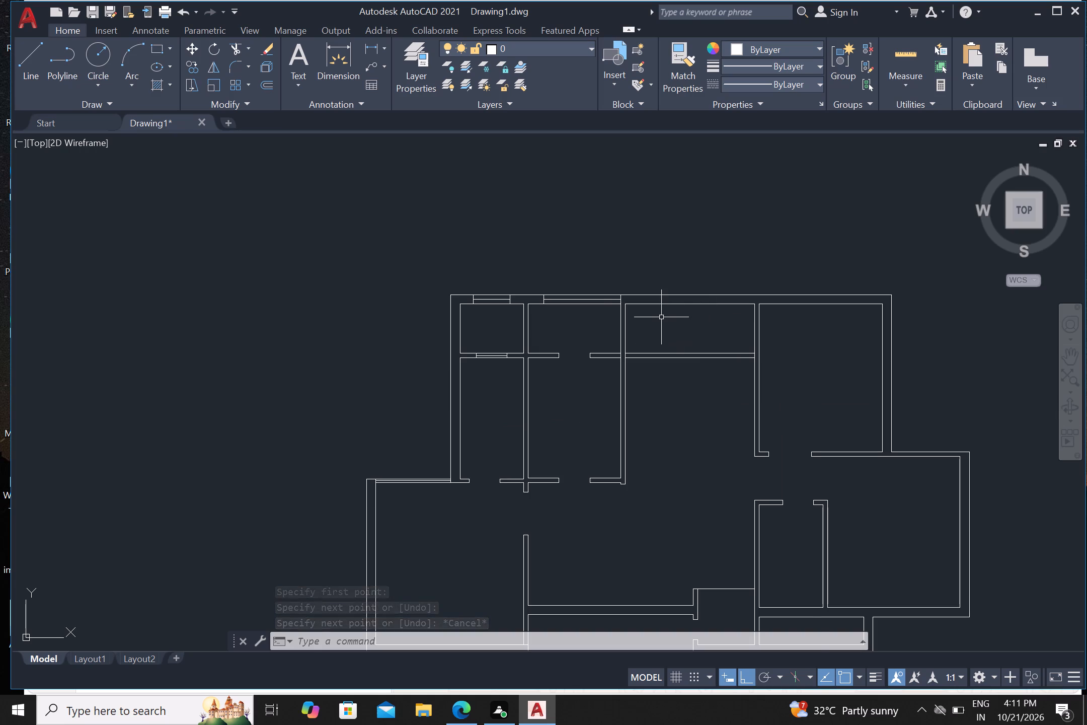
scroll(657, 311, "up", 1)
key("Escape")
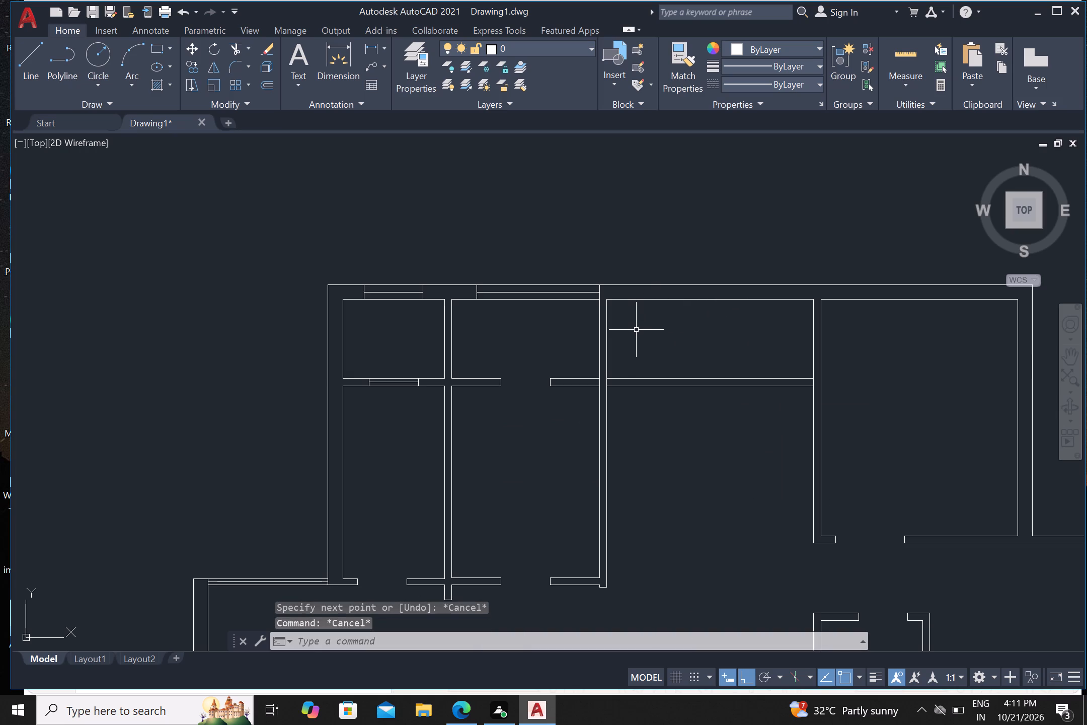
key("l")
key("Return")
left_click(611, 301)
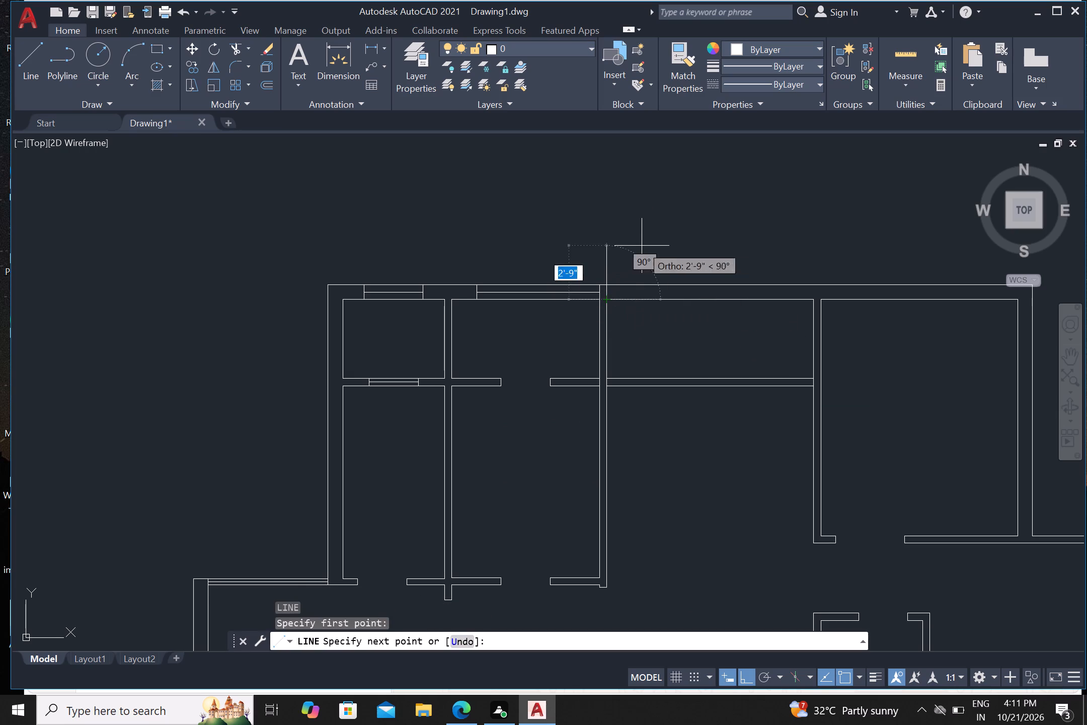
left_click(642, 246)
key("Return")
key("Return")
left_click_drag(814, 299, 813, 293)
left_click(812, 264)
key("Return")
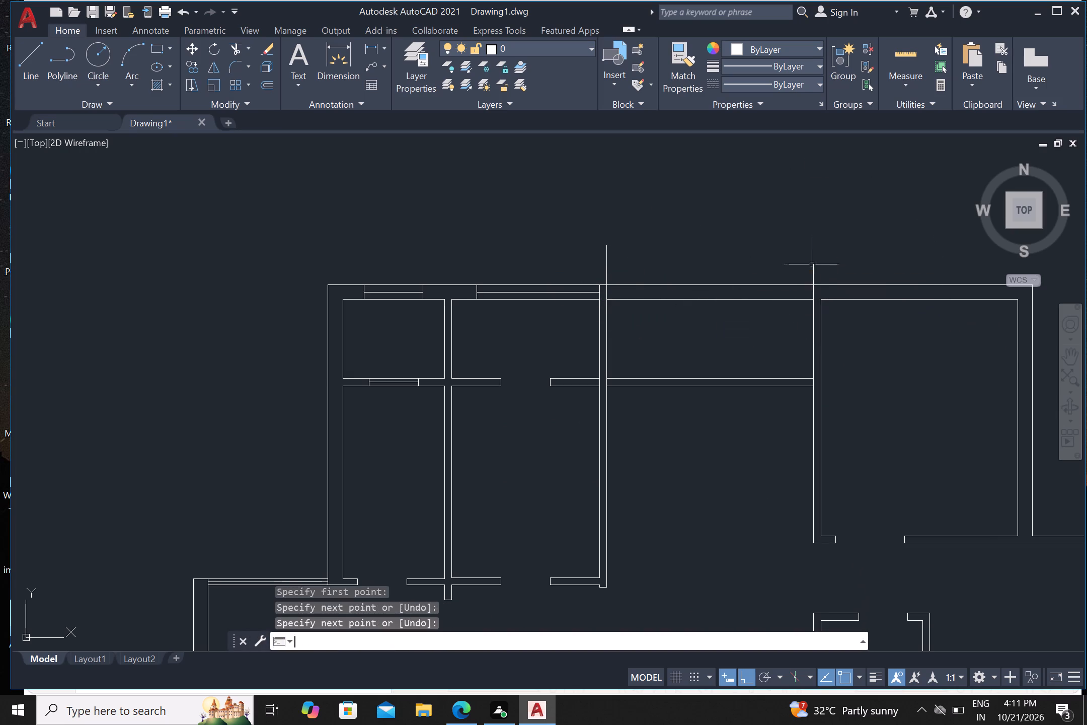
Trim both vertical lines where they project above the outer face of the third room's north wall.
key("t")
key("r")
key("Return")
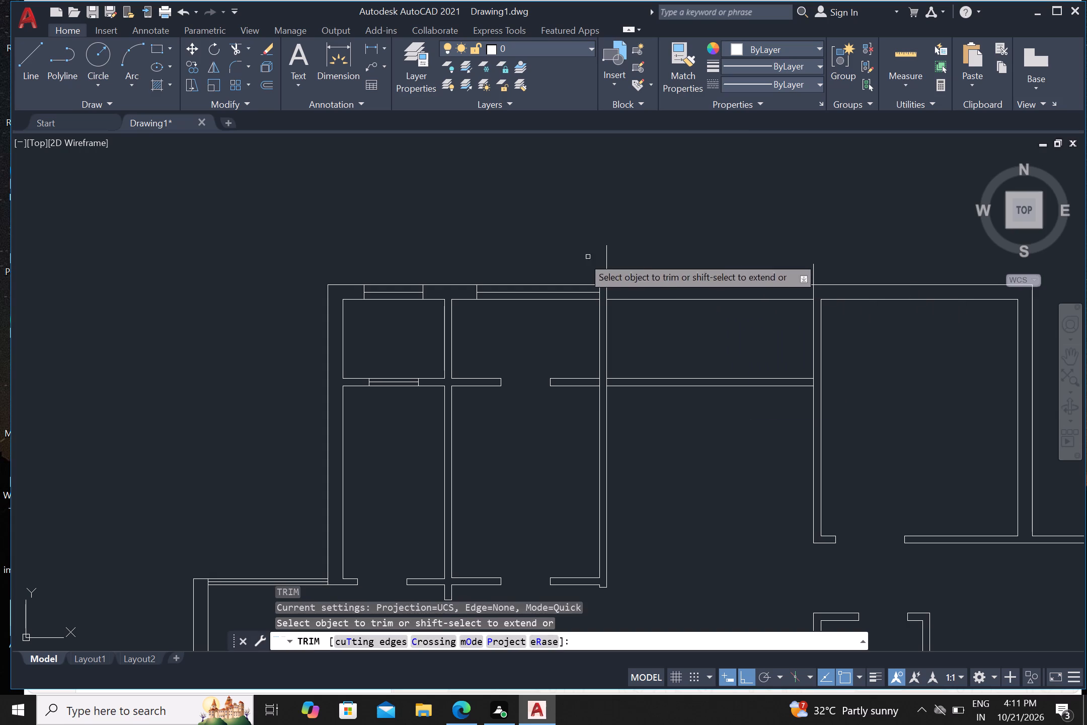
left_click(538, 259)
left_click(867, 265)
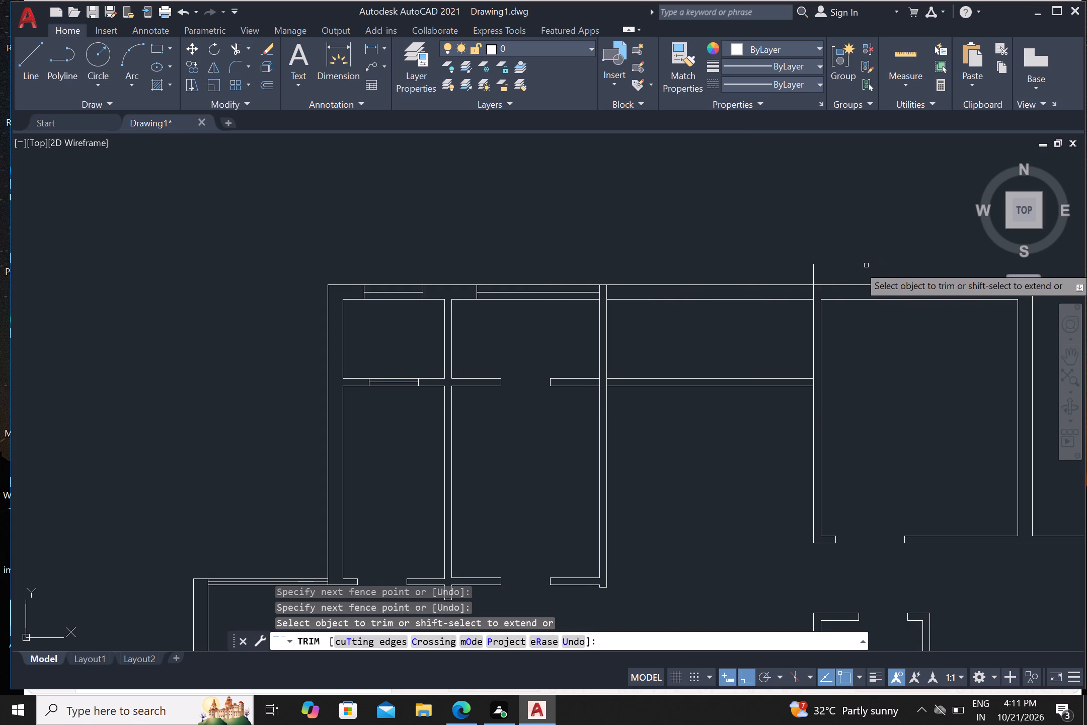
left_click(808, 273)
left_click(831, 269)
scroll(654, 348, "up", 1)
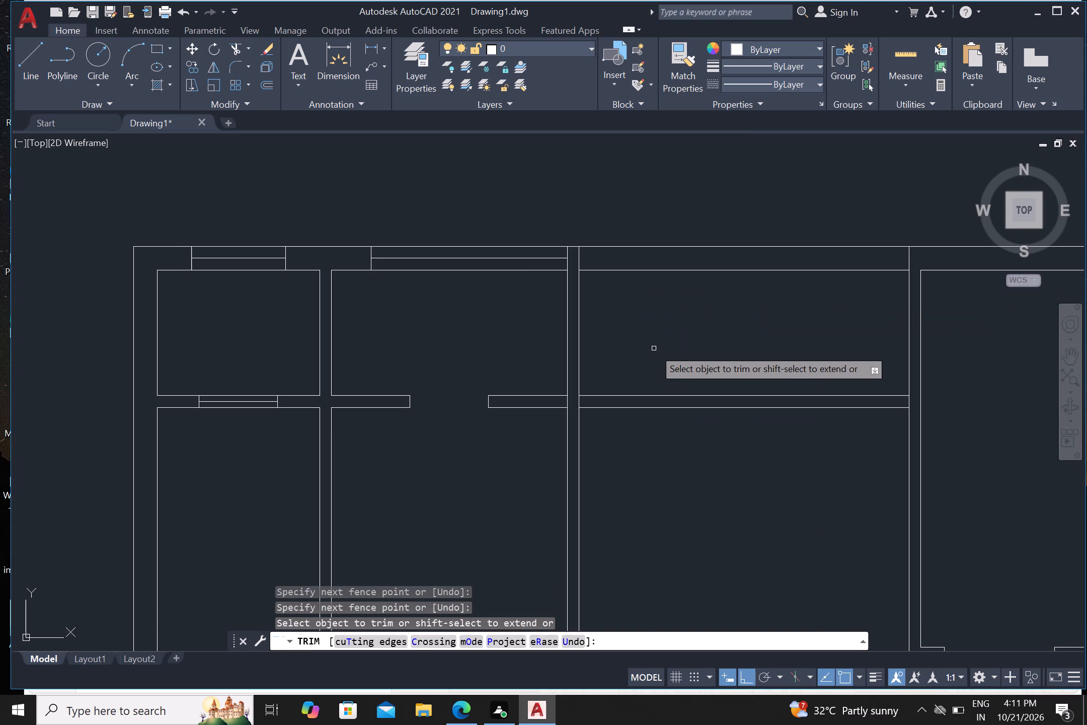
key("Escape")
Draw the horizontal window line inside the third room's north wall, joining the midpoints of its two opening lines.
key("l")
key("Return")
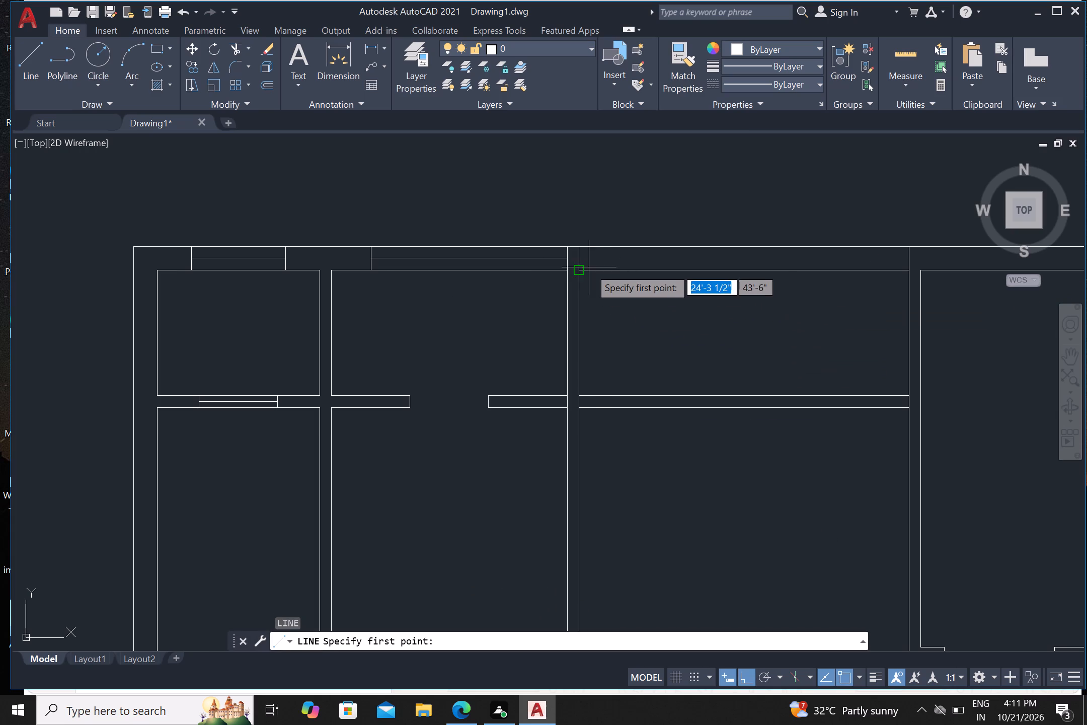
left_click(582, 260)
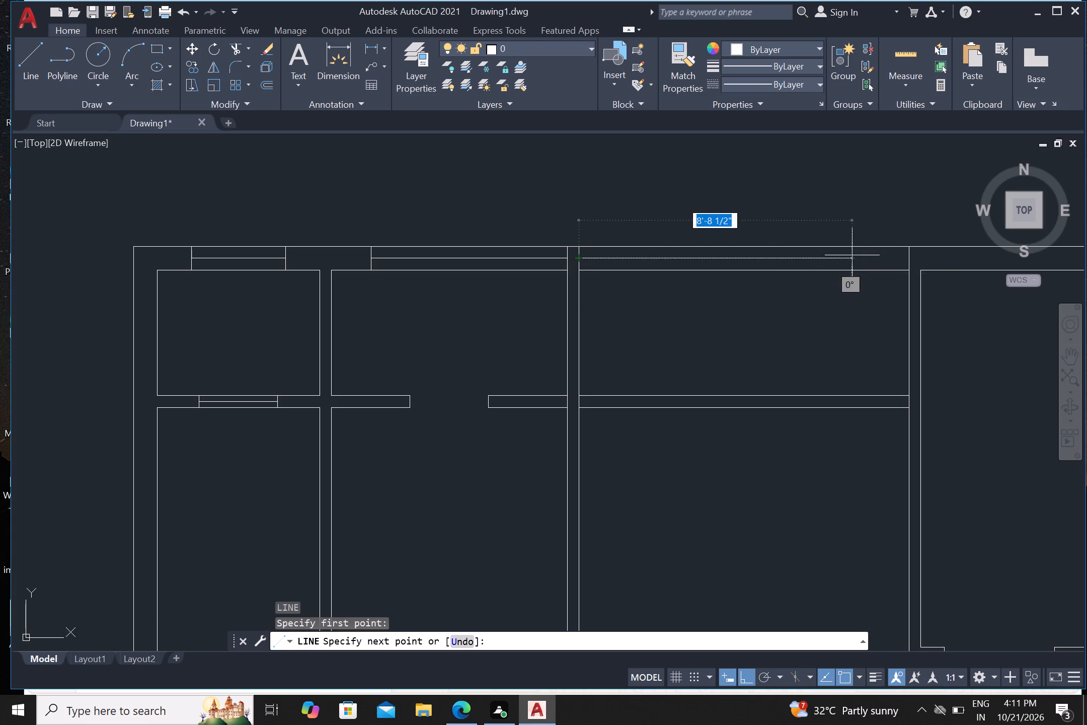
left_click(905, 260)
key("Escape")
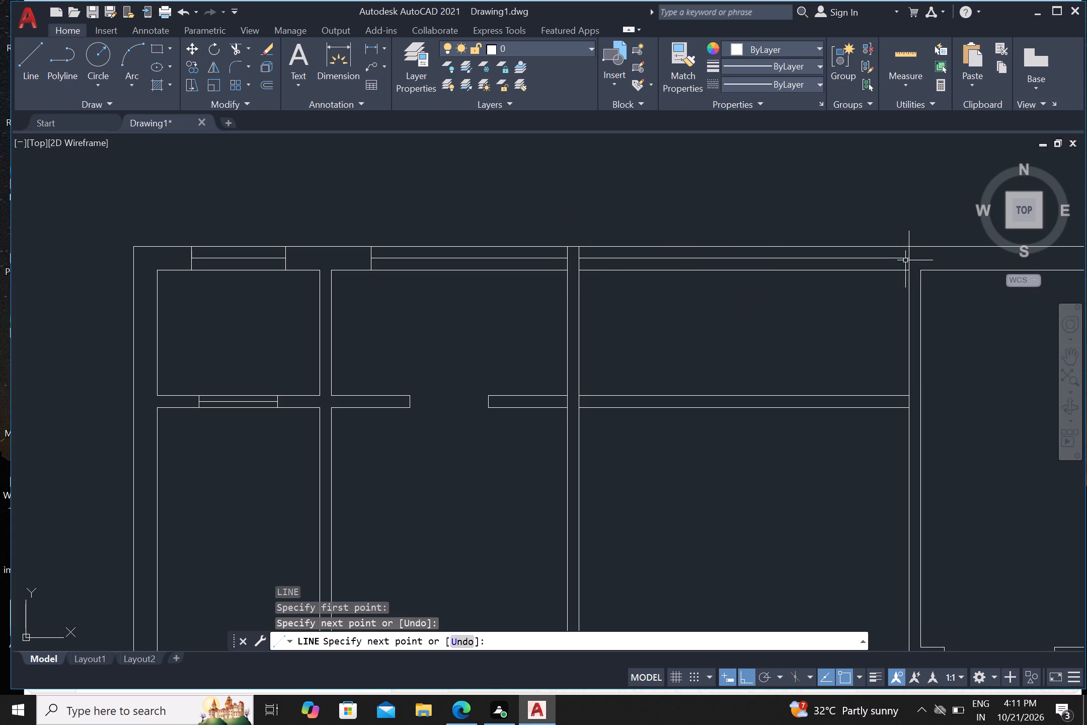
Draw two vertical lines across the northeast room's north wall, one near its west partition and one near its east wall.
scroll(905, 260, "down", 3)
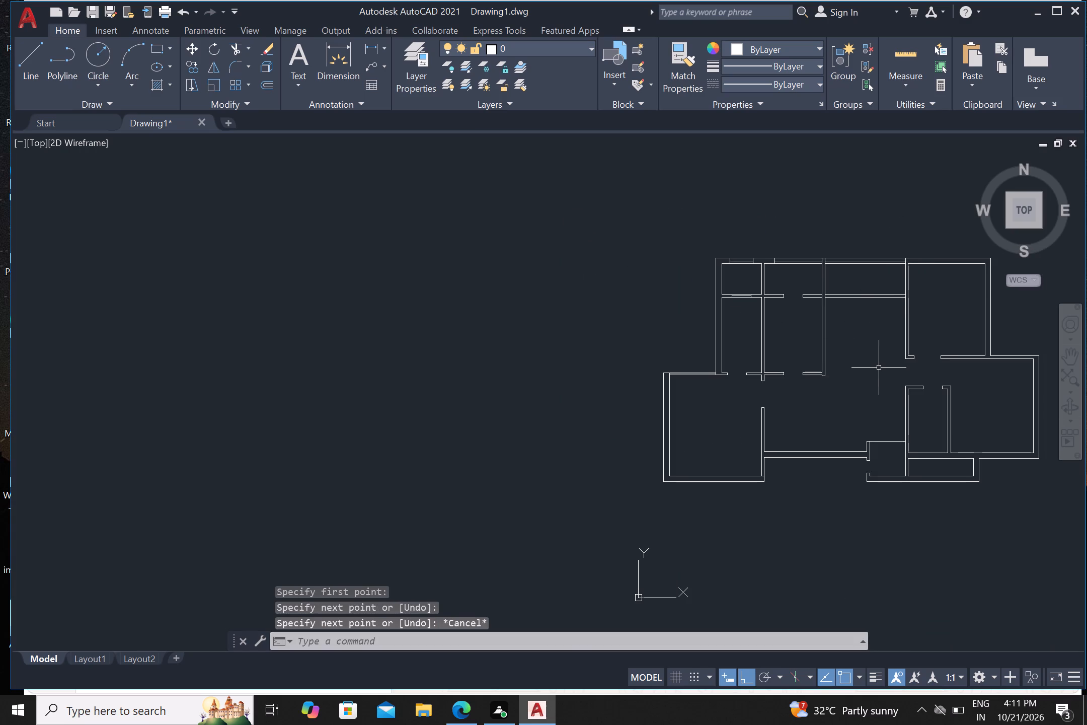
middle_click_drag(969, 310, 802, 351)
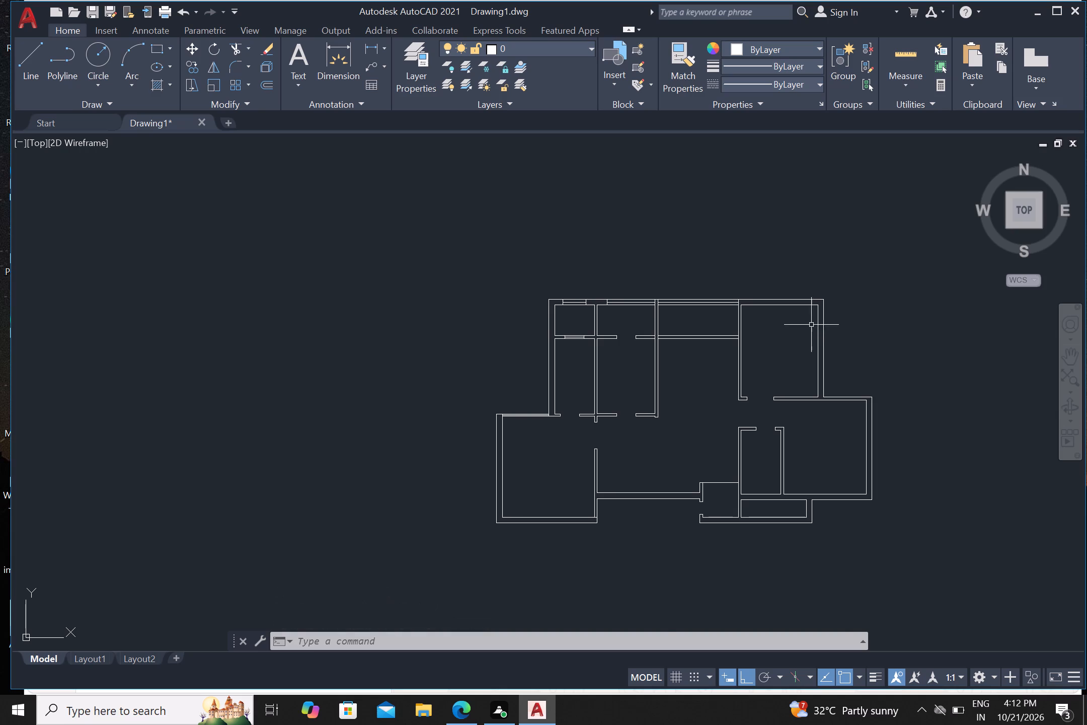
scroll(752, 333, "up", 1)
key("Escape")
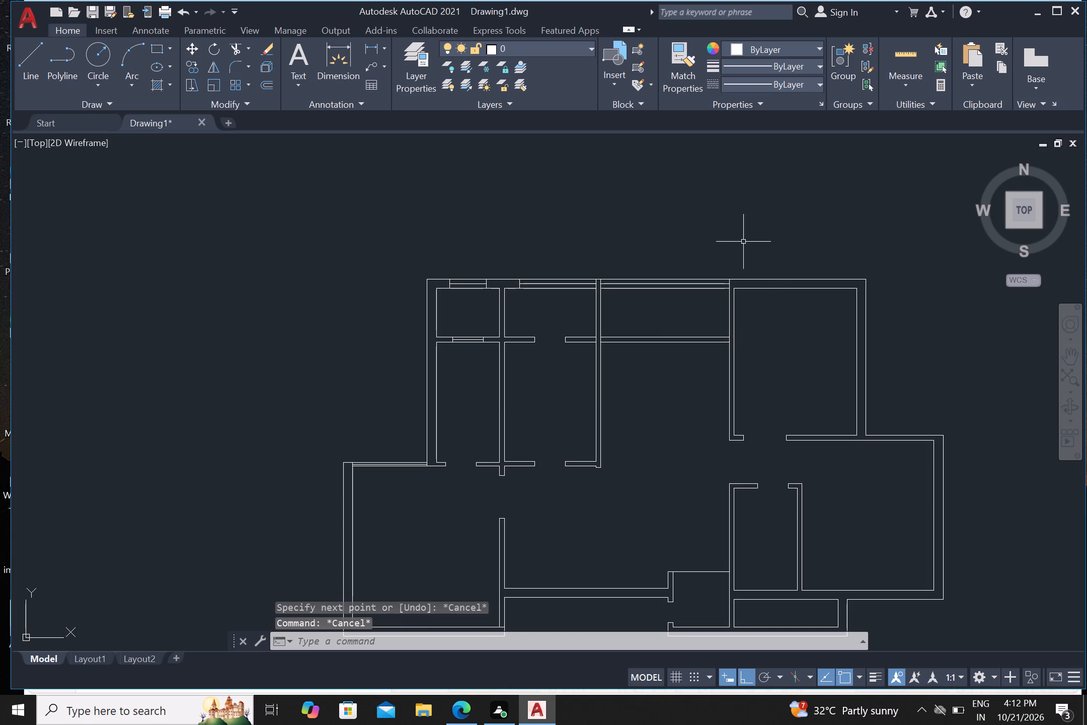
key("l")
key("Return")
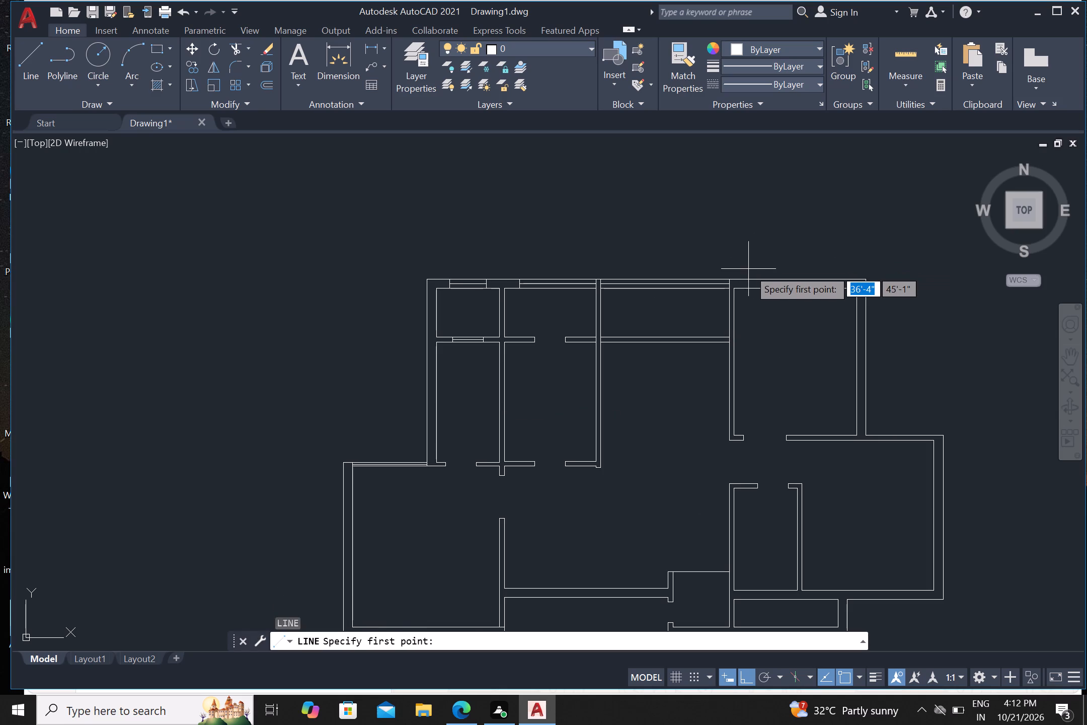
left_click_drag(748, 269, 753, 277)
left_click(754, 312)
key("Return")
key("Return")
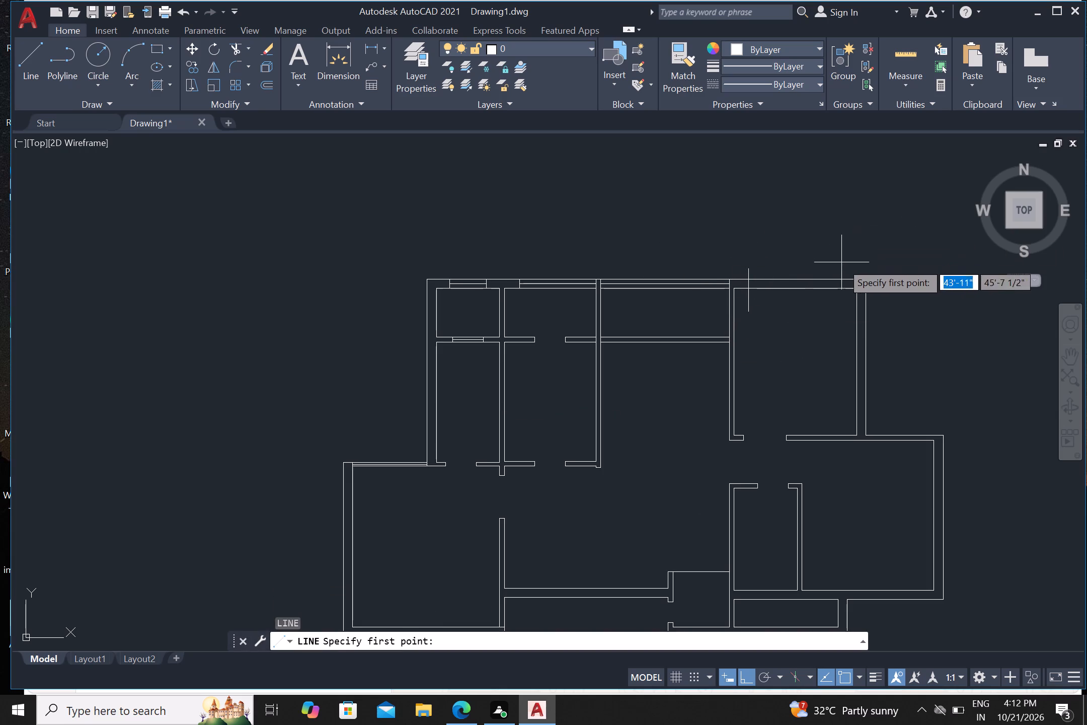
left_click(840, 270)
left_click(851, 311)
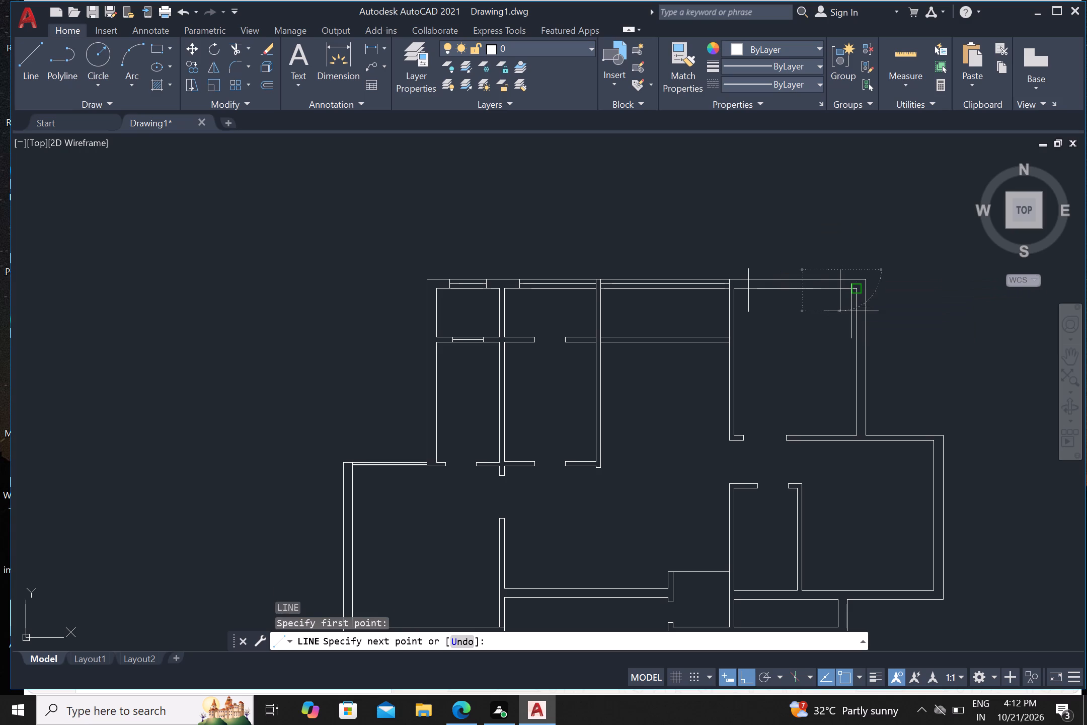
key("ctrl+z")
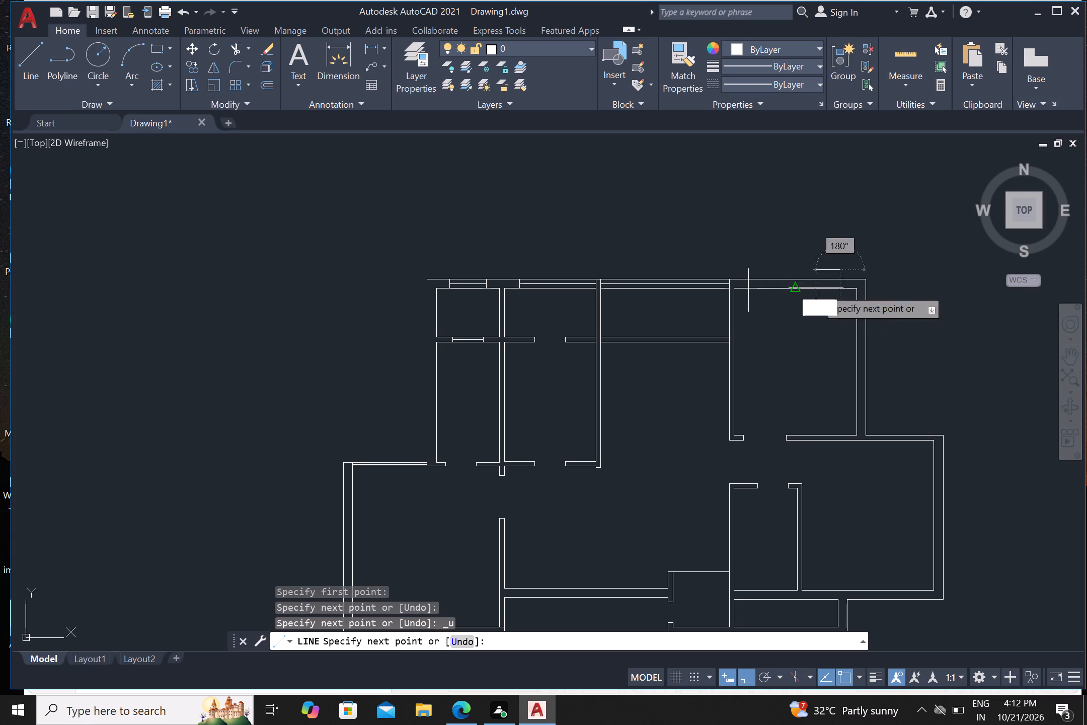
left_click(834, 325)
key("Escape")
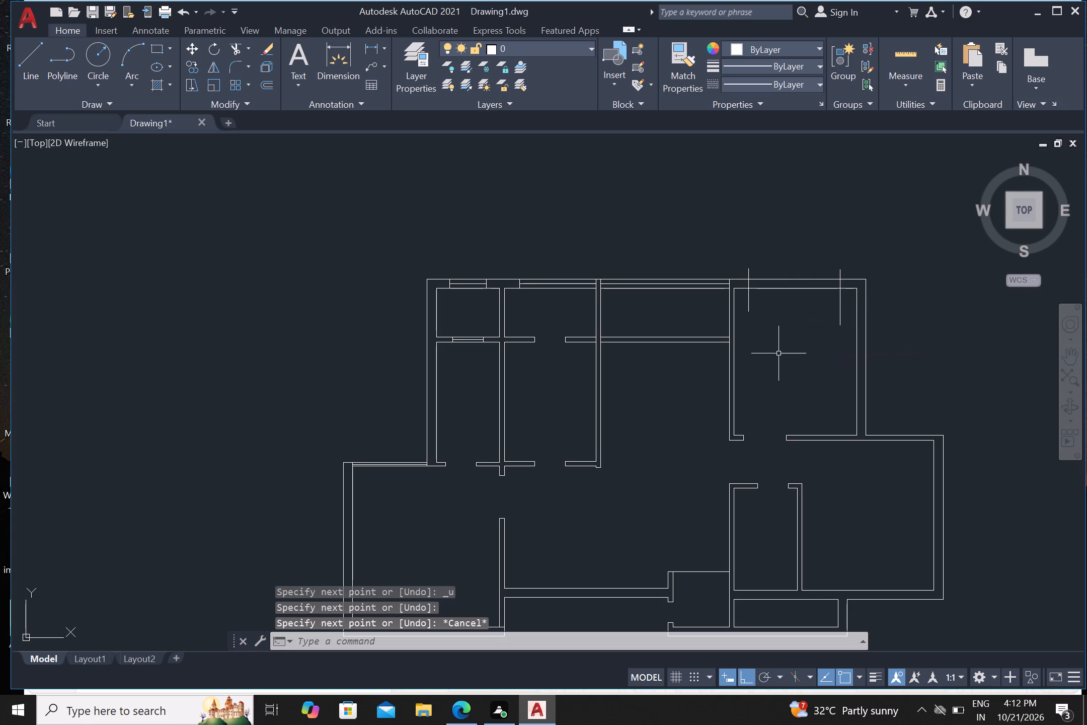
Trim both vertical lines where they project below and above the northeast room's north wall, keeping only the parts within its thickness.
type("tr")
key("Return")
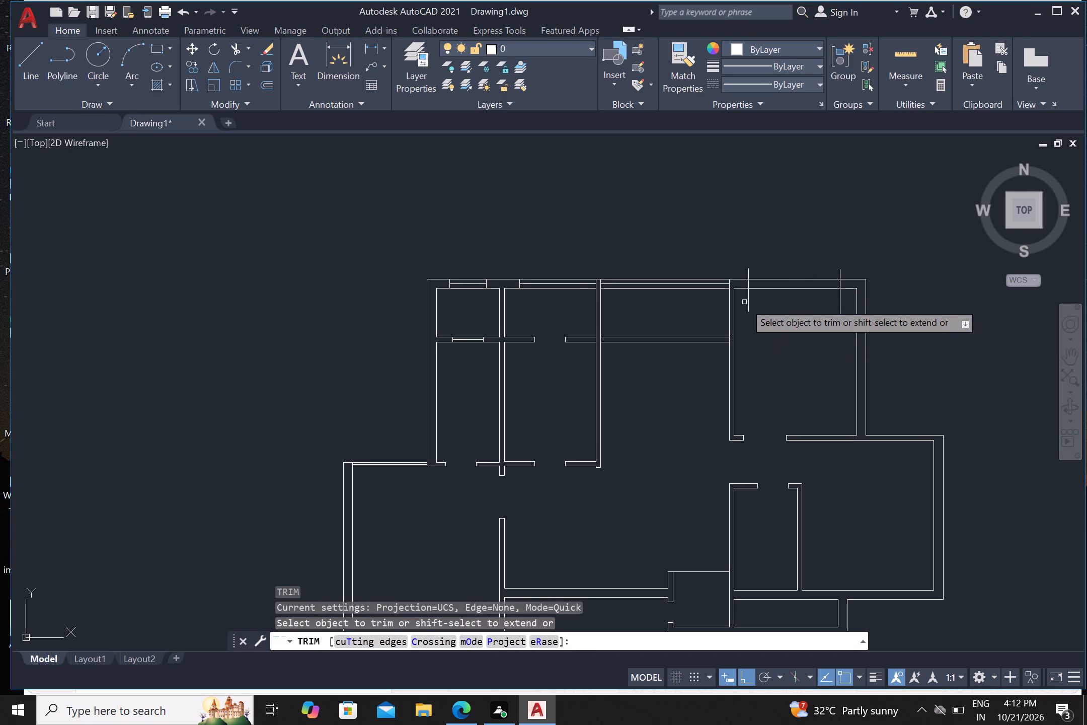
left_click(744, 302)
left_click(846, 299)
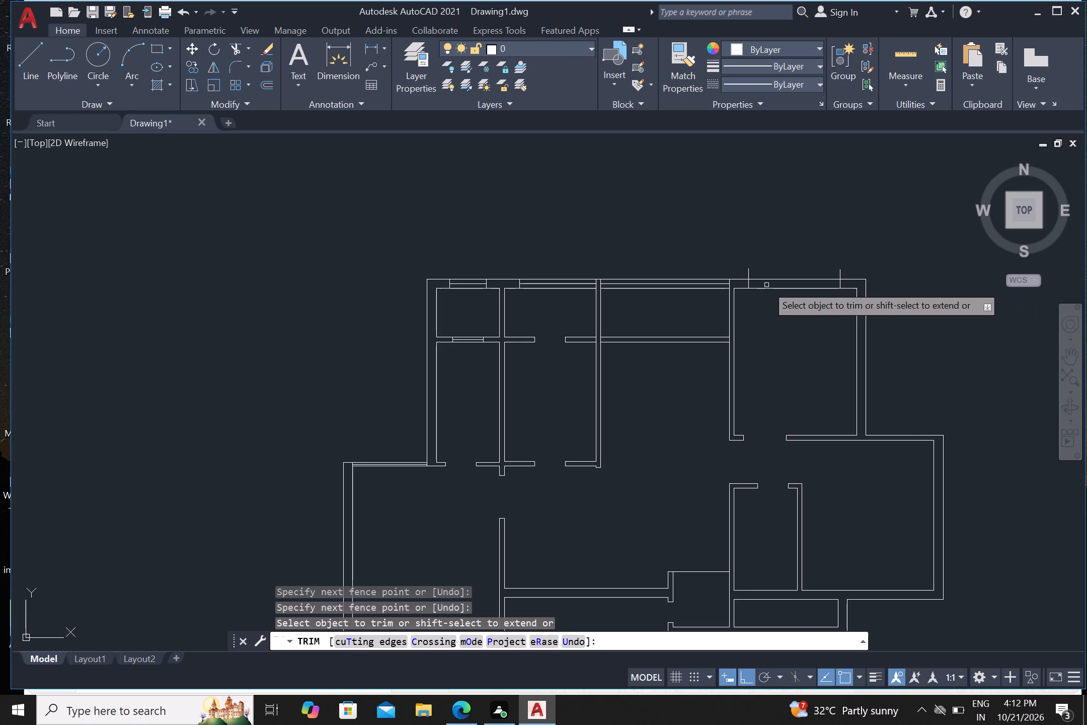
scroll(755, 276, "up", 2)
left_click(721, 273)
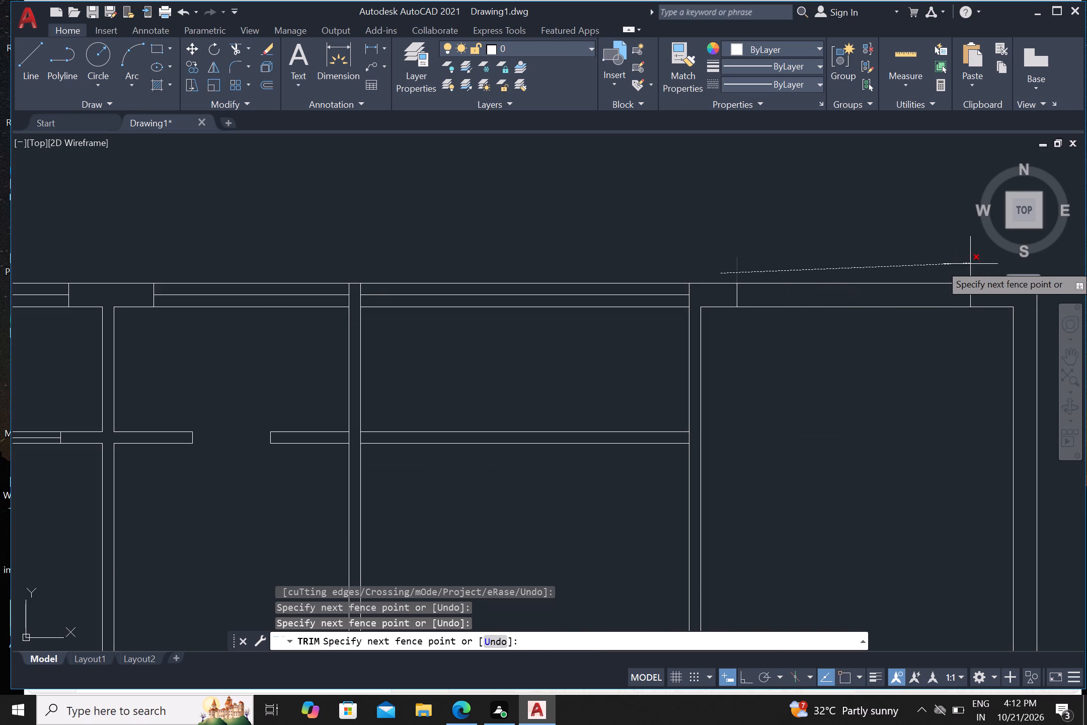
left_click_drag(982, 268, 977, 267)
key("Escape")
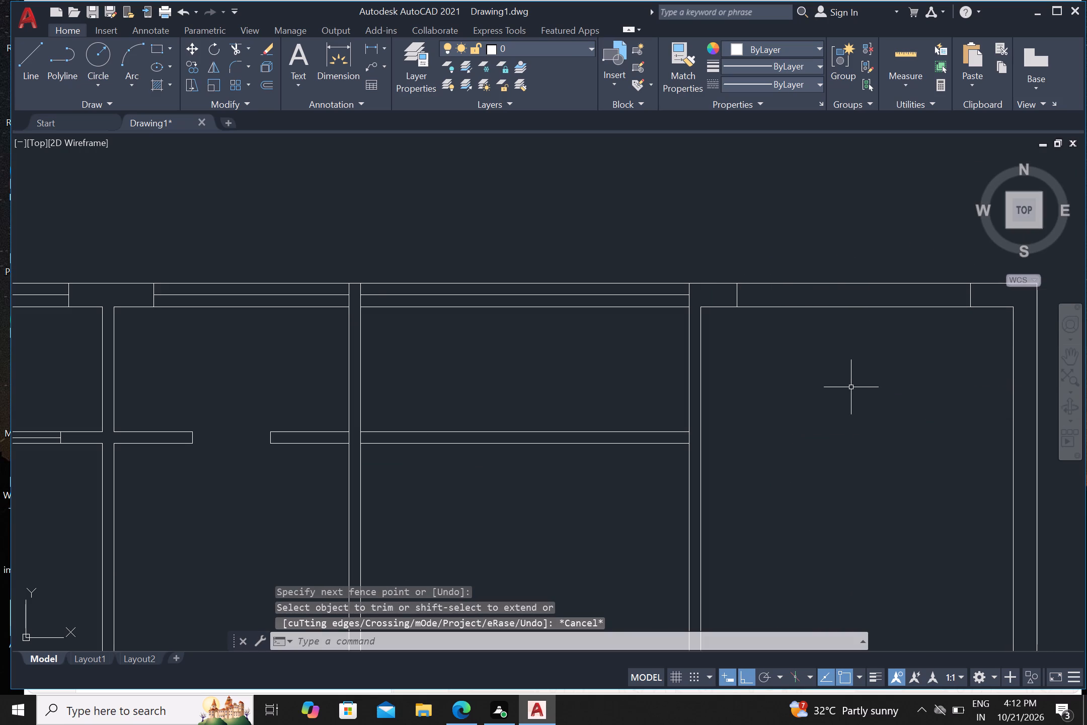
Draw the horizontal window line inside the northeast room's north wall, joining the midpoints of its two opening lines.
key("l")
key("Return")
left_click(736, 295)
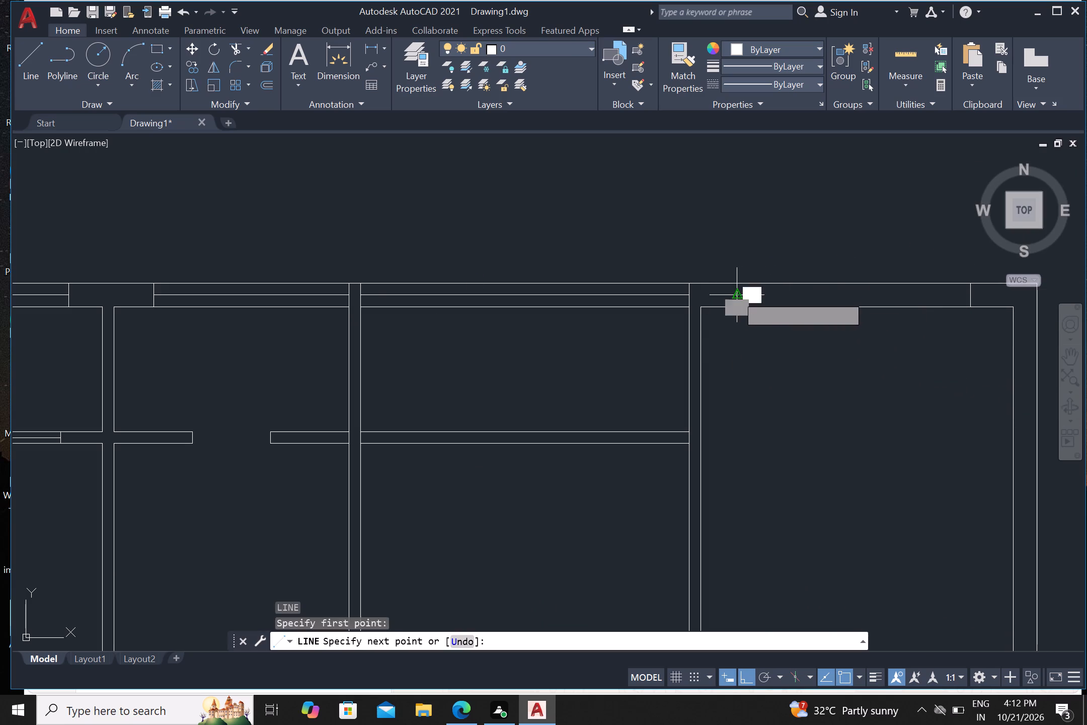
left_click(974, 295)
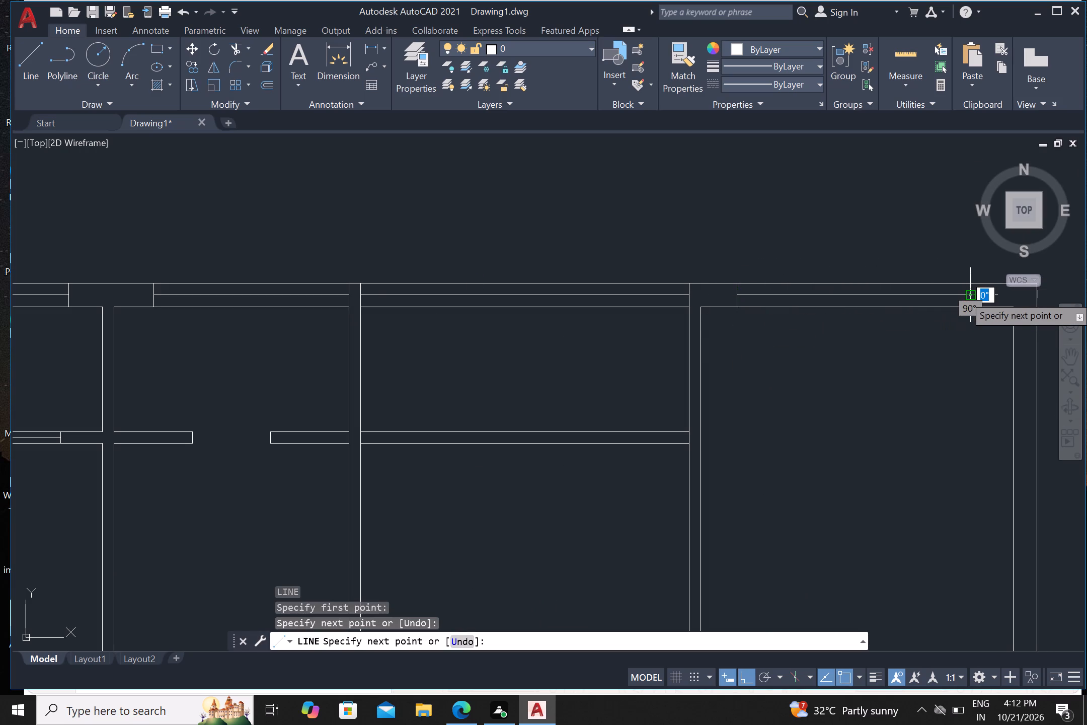
key("Escape")
Draw a vertical line down across the east room's north wall, extending the outer face of the northeast room's east wall.
scroll(927, 345, "down", 2)
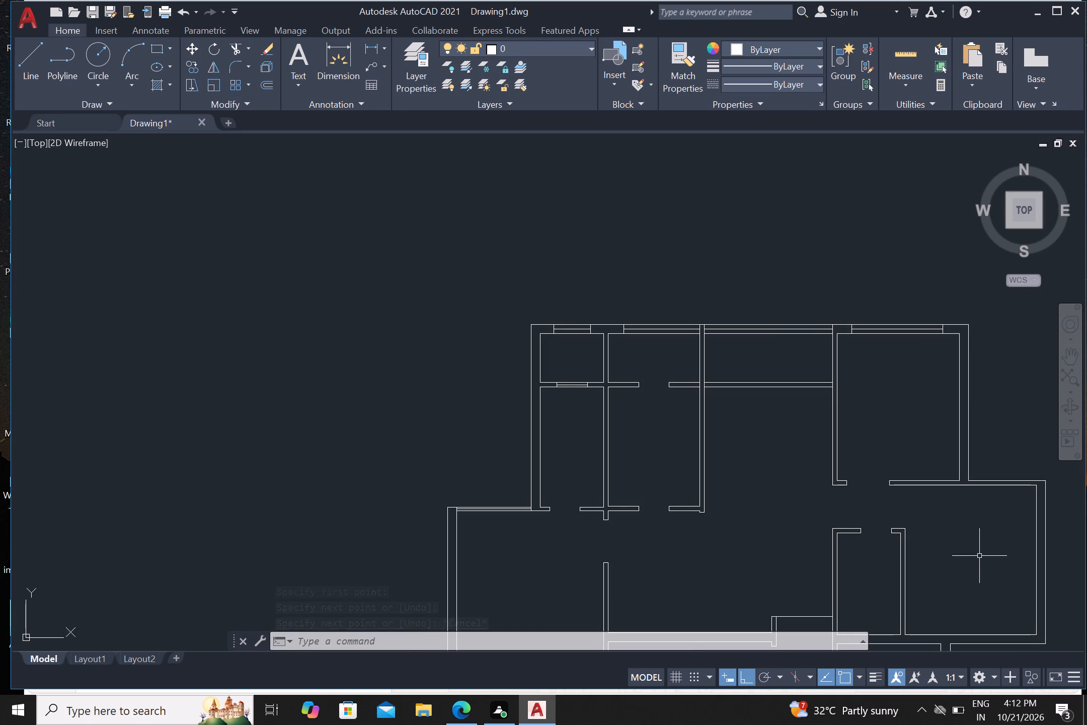
middle_click_drag(979, 556, 768, 482)
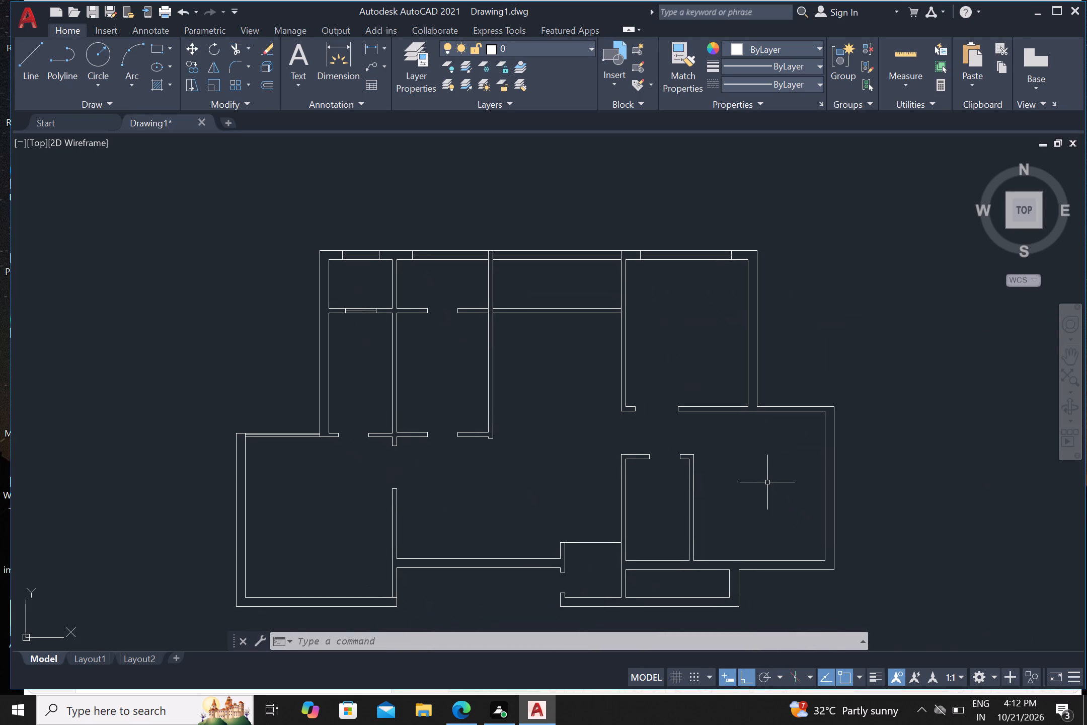
scroll(756, 473, "up", 1)
key("Escape")
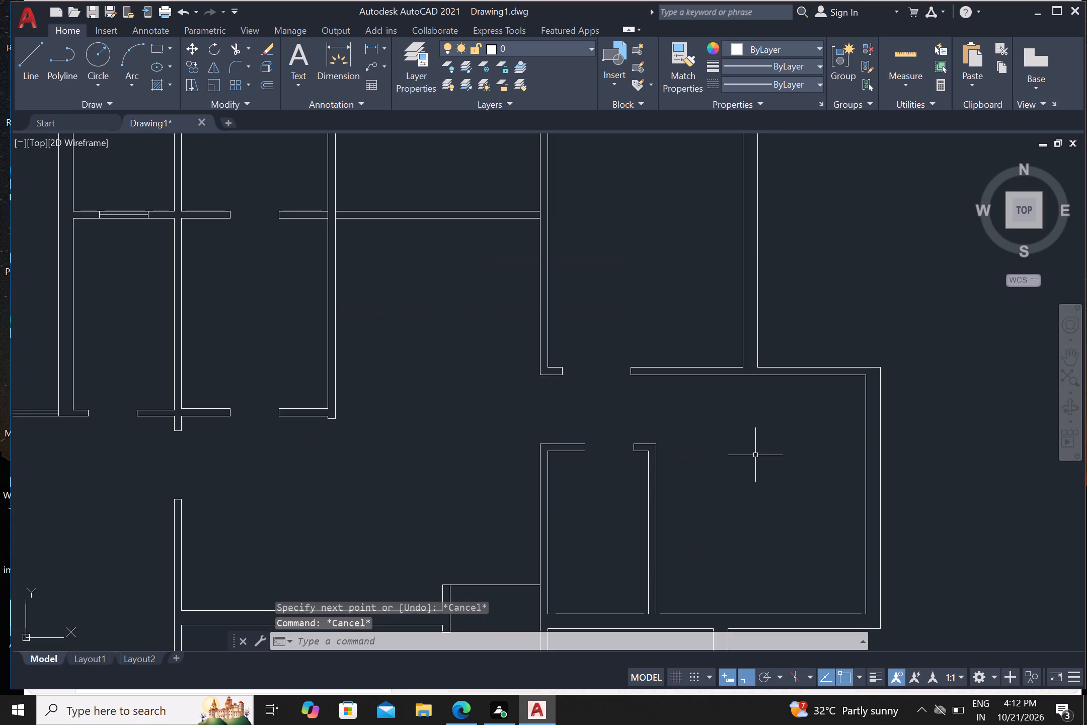
key("l")
key("Return")
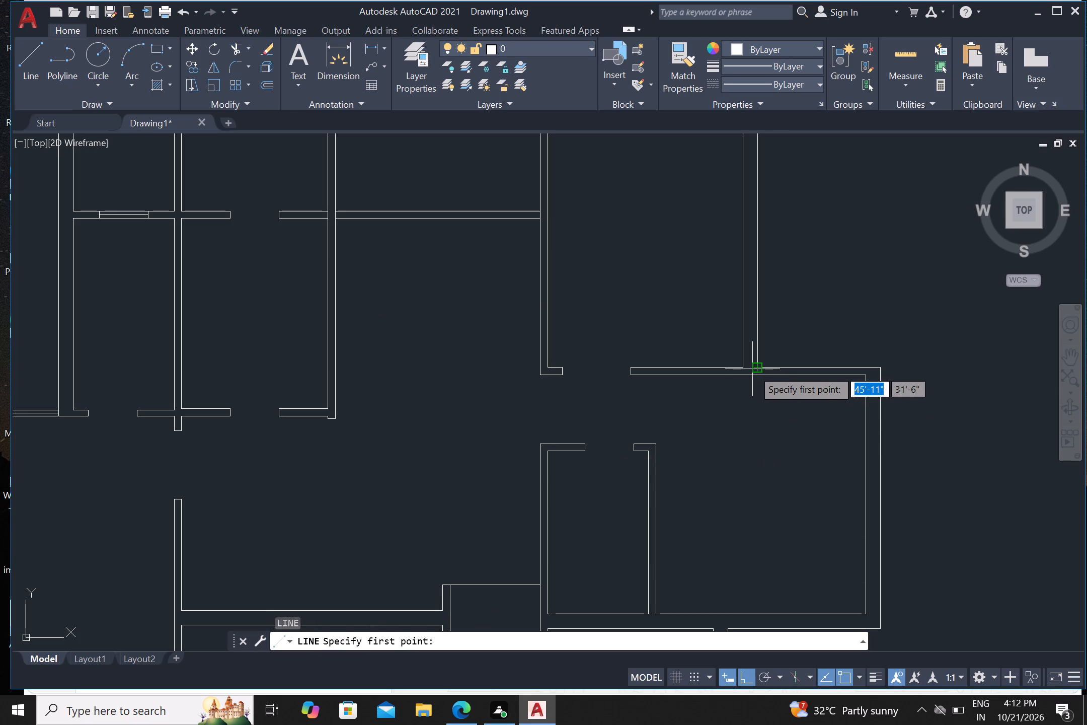
left_click_drag(759, 371, 759, 380)
left_click_drag(745, 432, 750, 427)
key("Return")
Trim the vertical line where it projects below the inner face of the east room's north wall.
type("tr")
key("Return")
left_click_drag(738, 409, 749, 411)
left_click(764, 407)
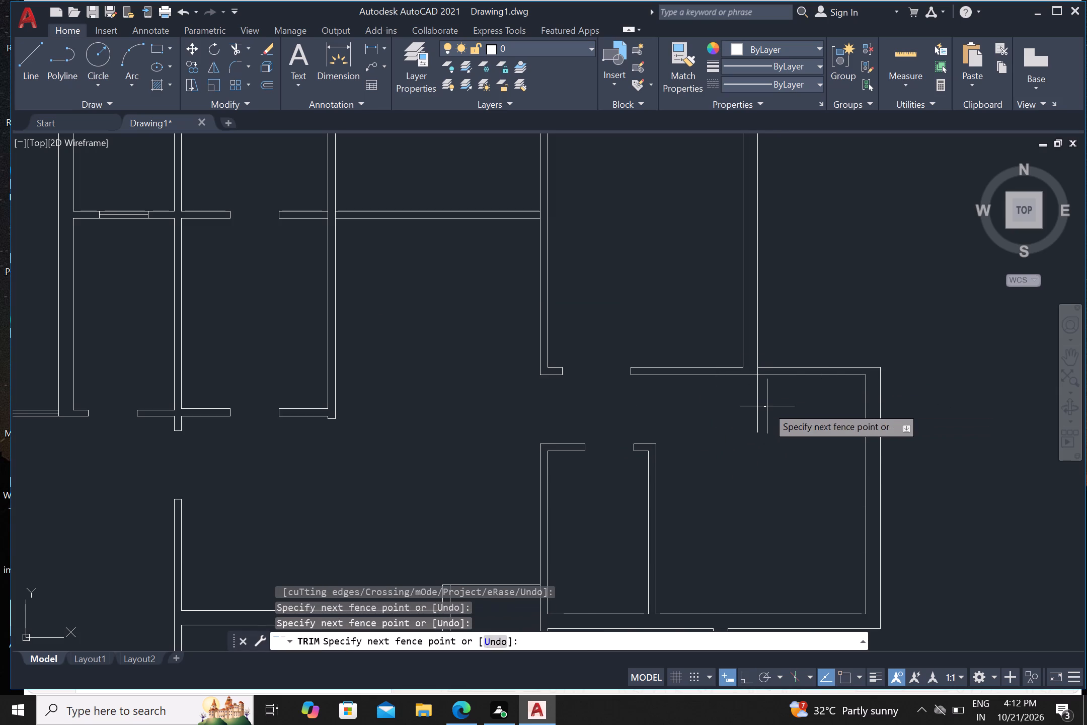
left_click(739, 410)
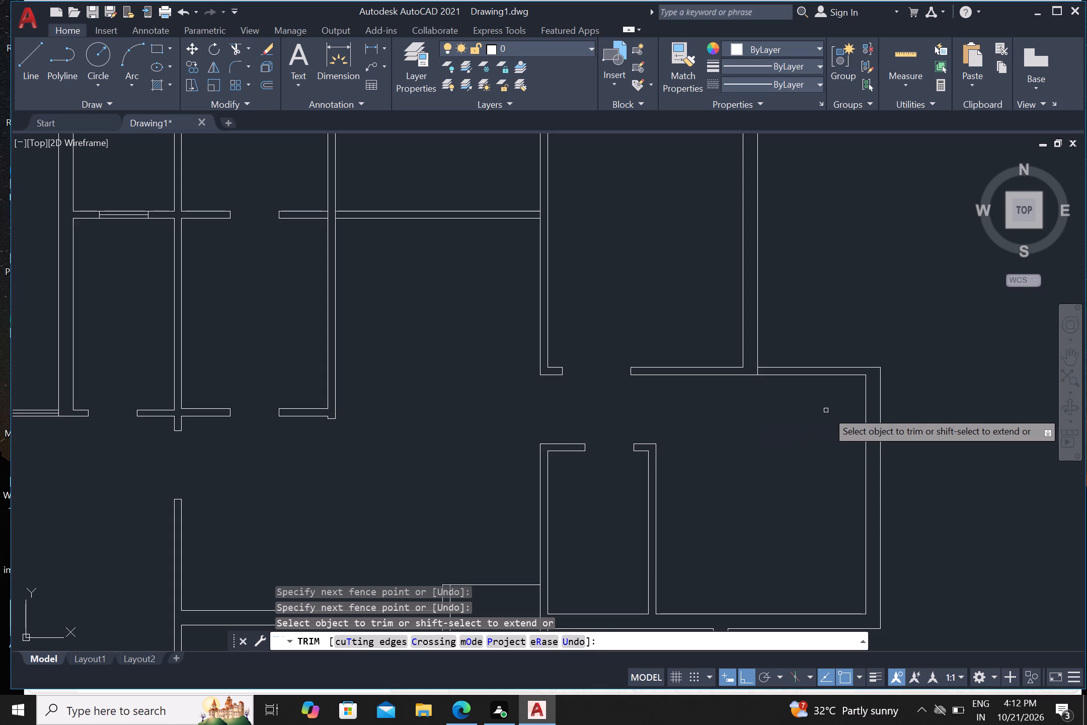
key("Return")
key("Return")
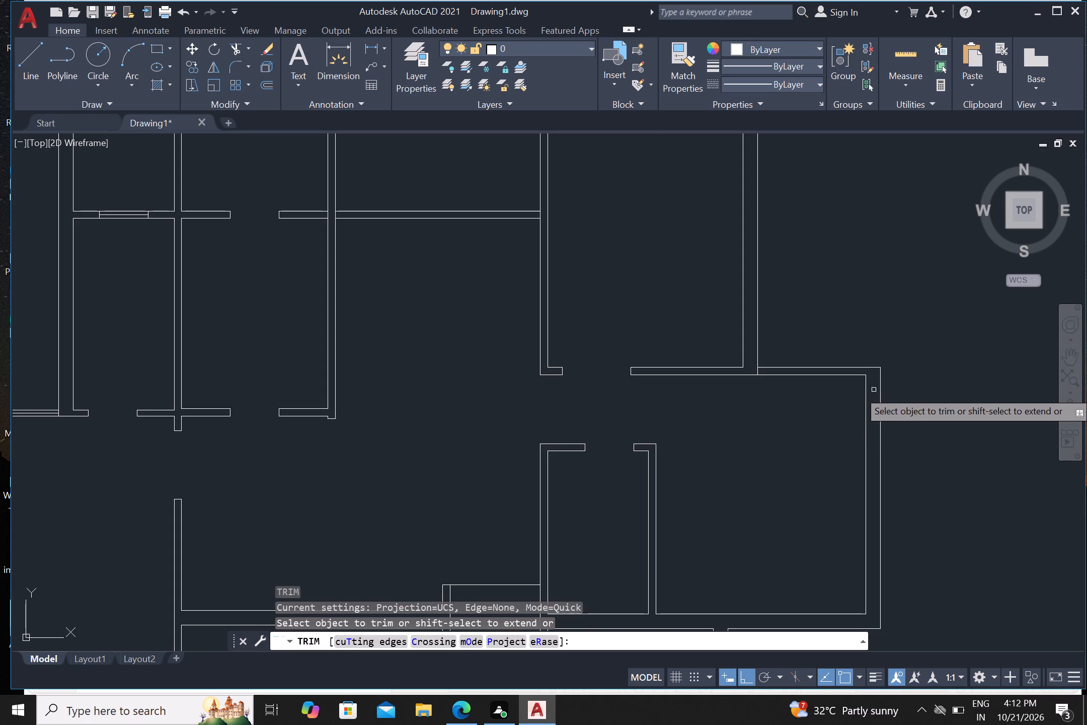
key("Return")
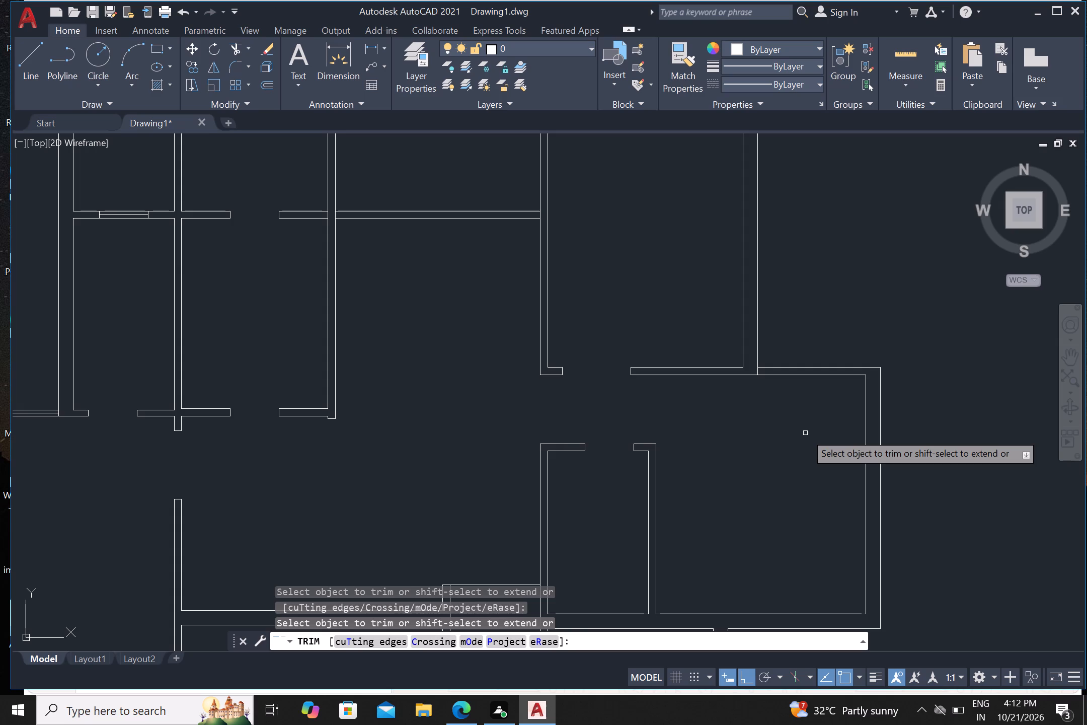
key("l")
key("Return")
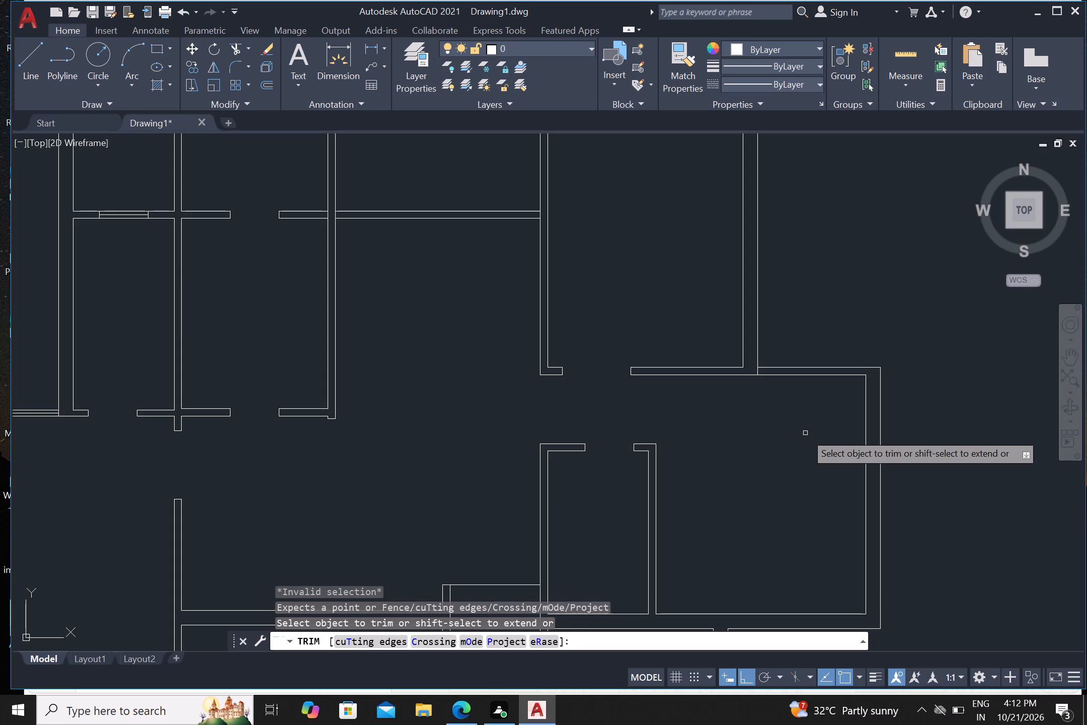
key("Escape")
Draw a vertical line up across the east room's north wall, extending the inner face of its east wall.
key("l")
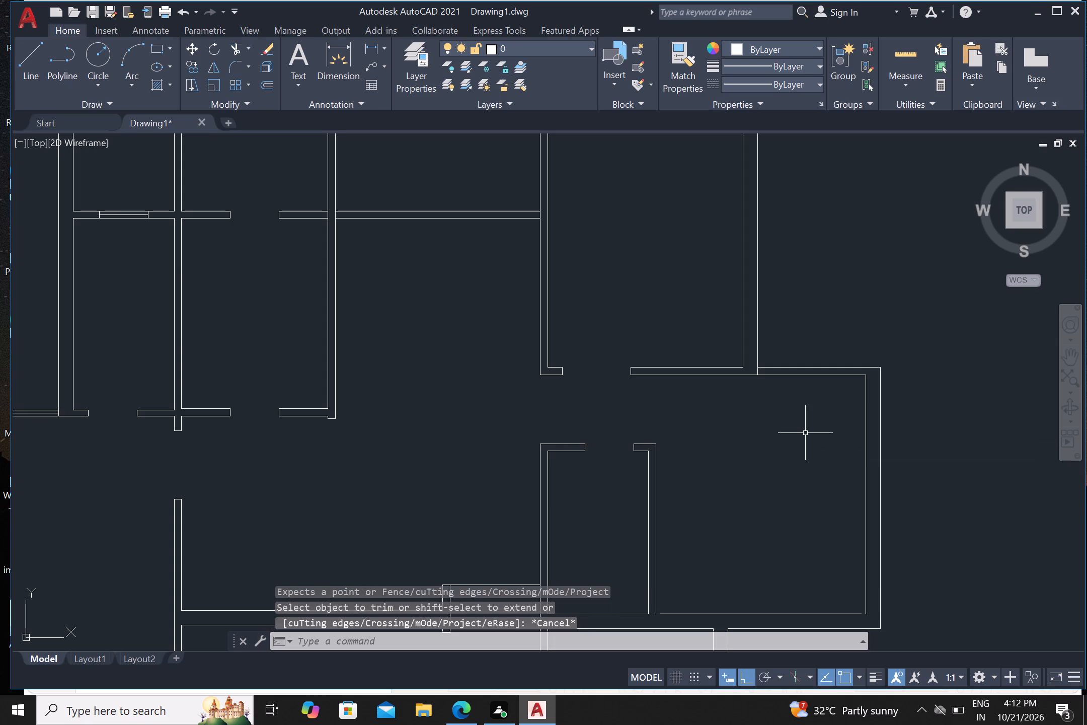
key("Return")
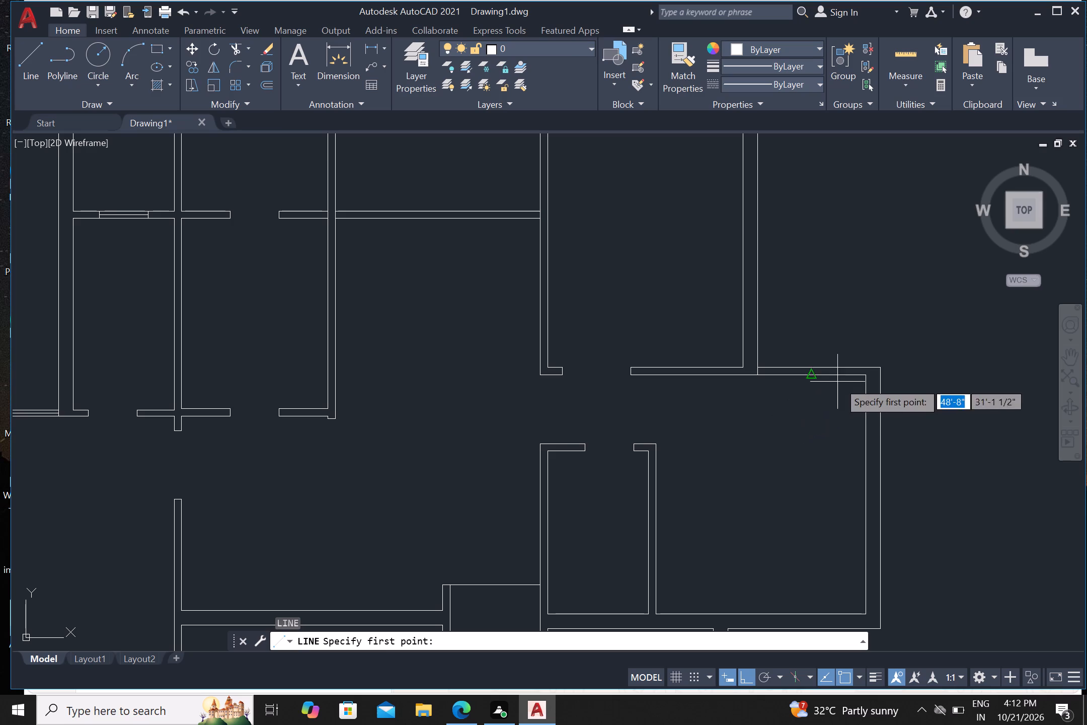
left_click(866, 377)
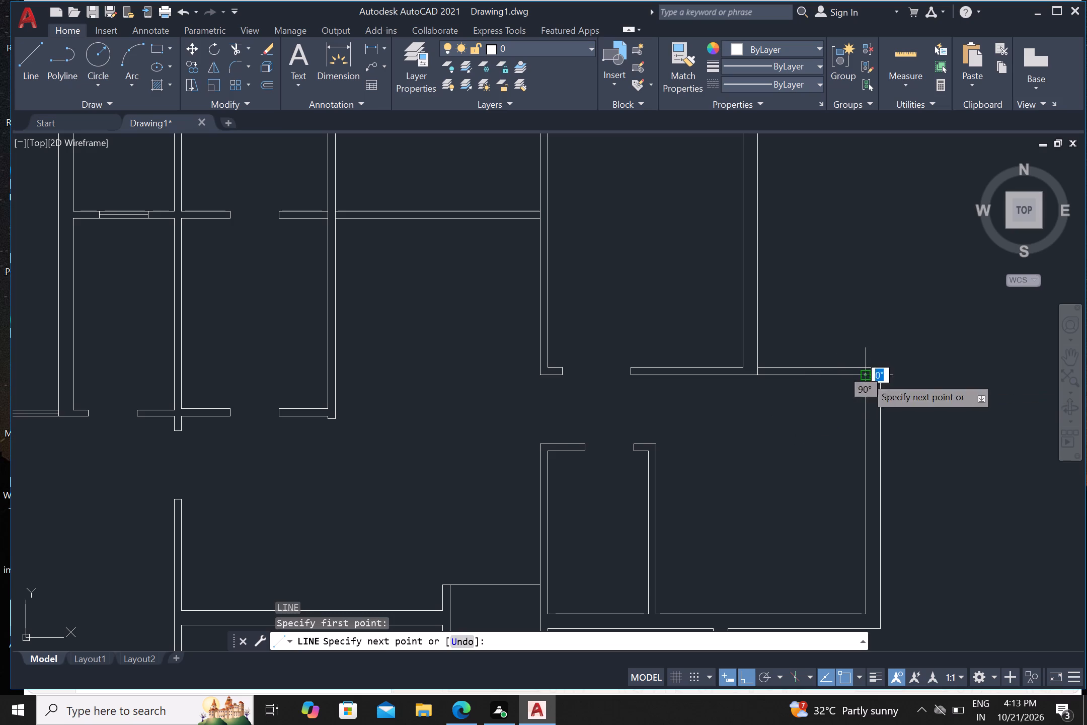
left_click(850, 335)
key("Escape")
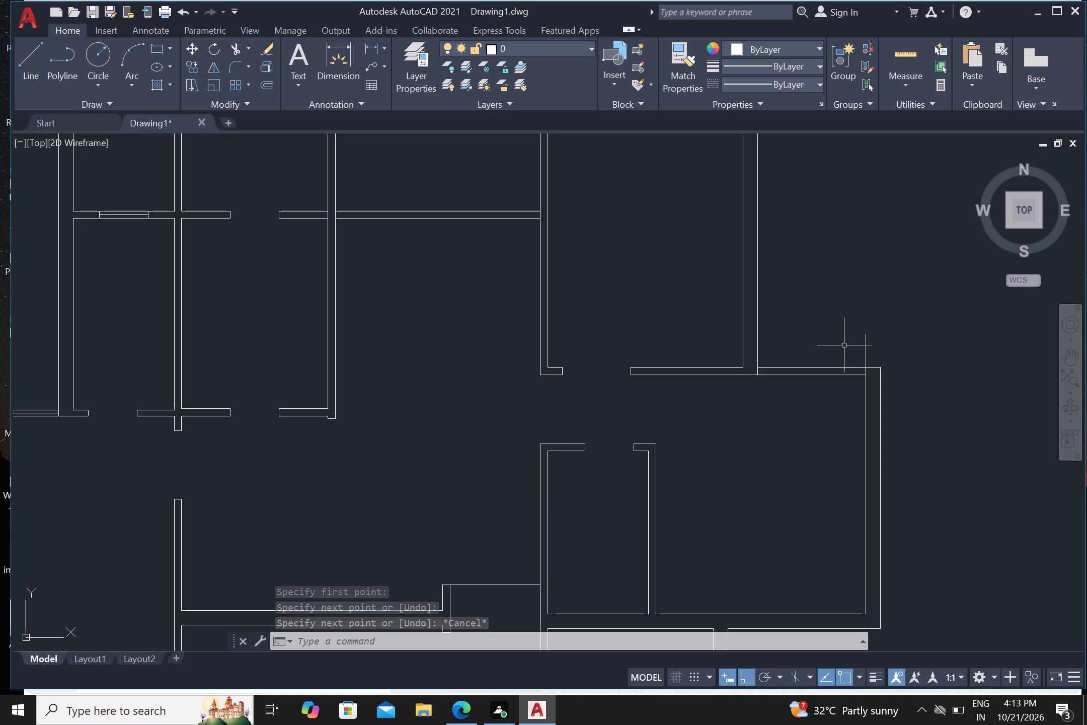
Trim the vertical line where it projects above the outer face of the east room's north wall.
type("tr")
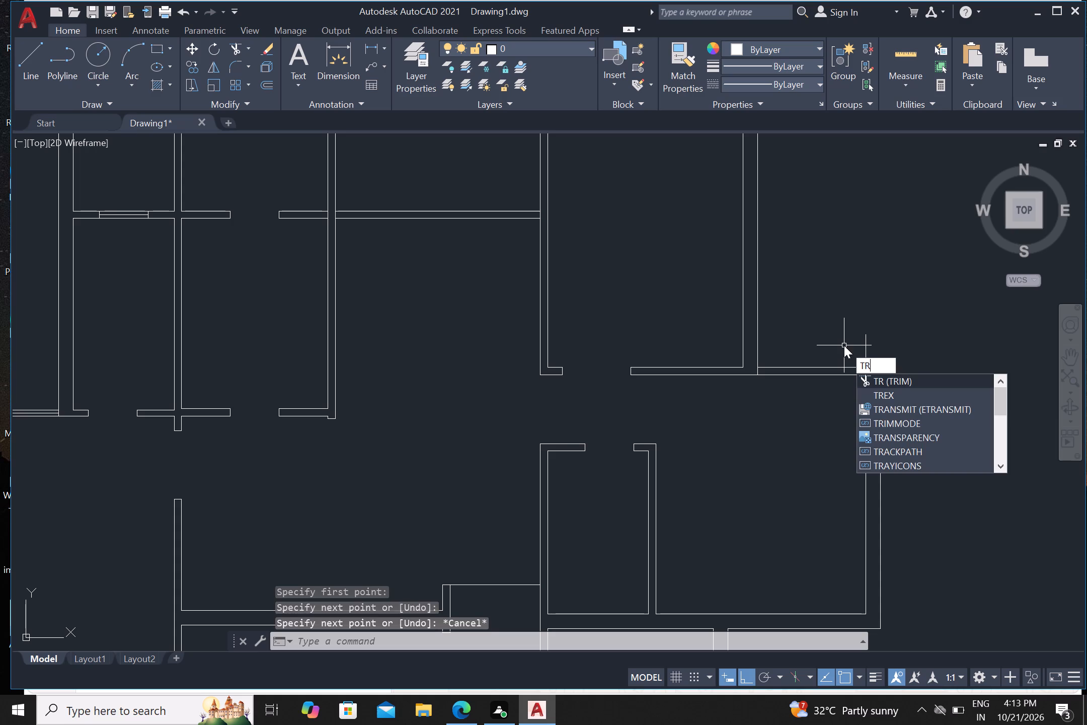
key("Return")
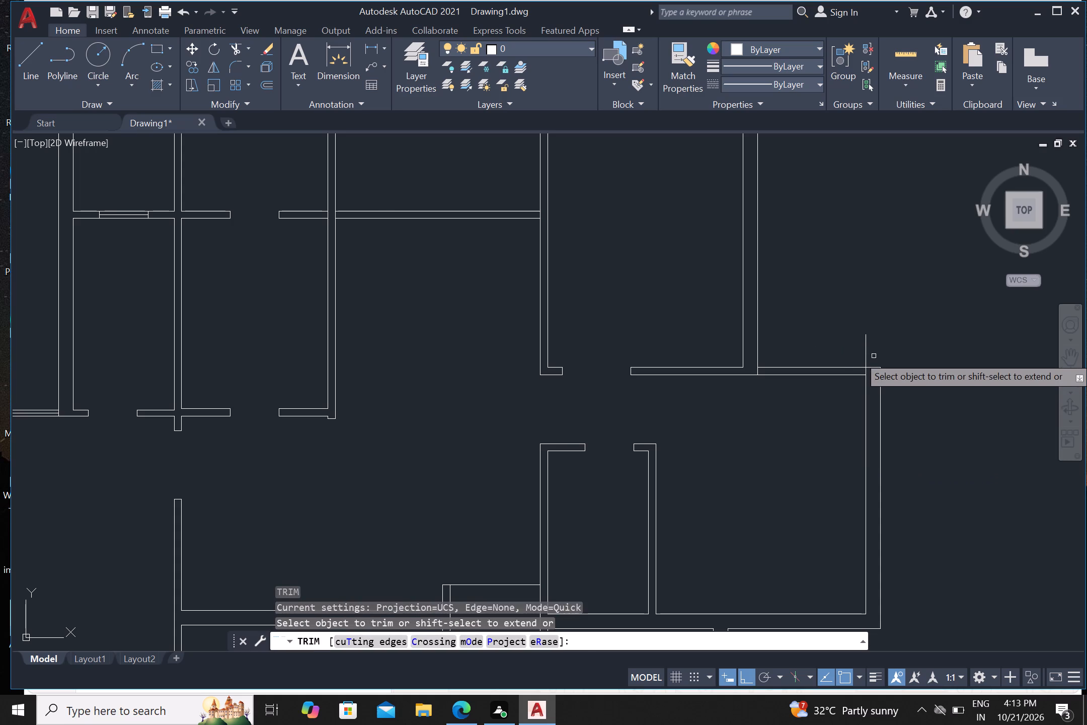
left_click(874, 356)
left_click(851, 355)
scroll(799, 409, "up", 1)
key("Escape")
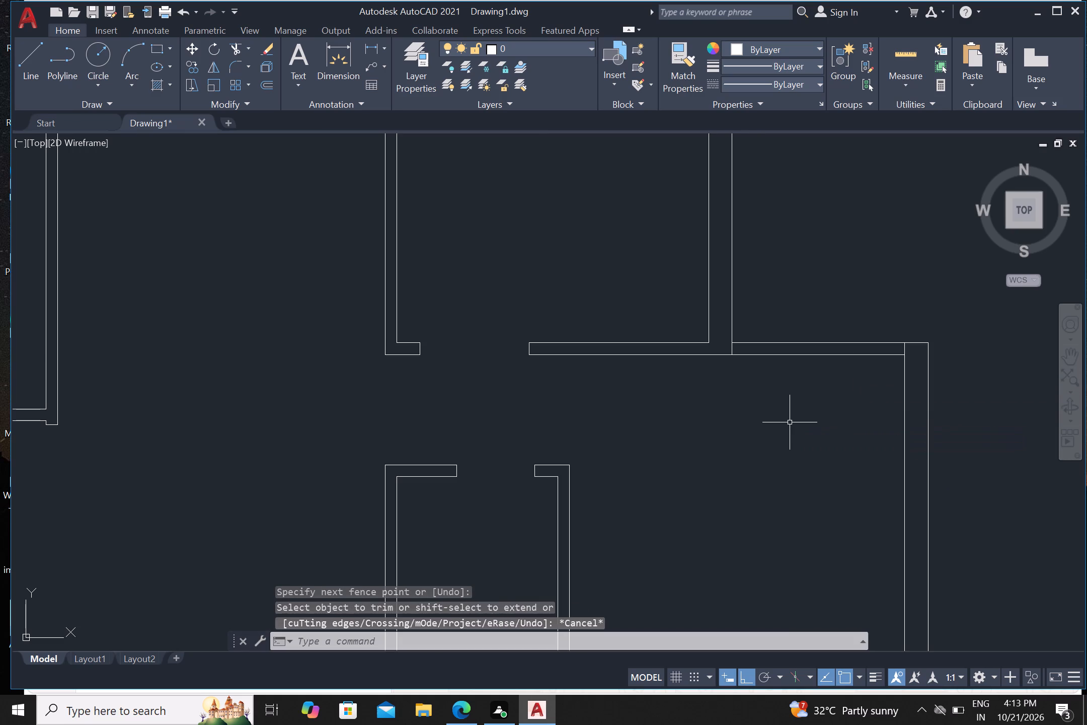
Draw the horizontal window line inside the east room's north wall, joining the midpoints of its two opening lines.
key("l")
key("Return")
scroll(760, 385, "up", 2)
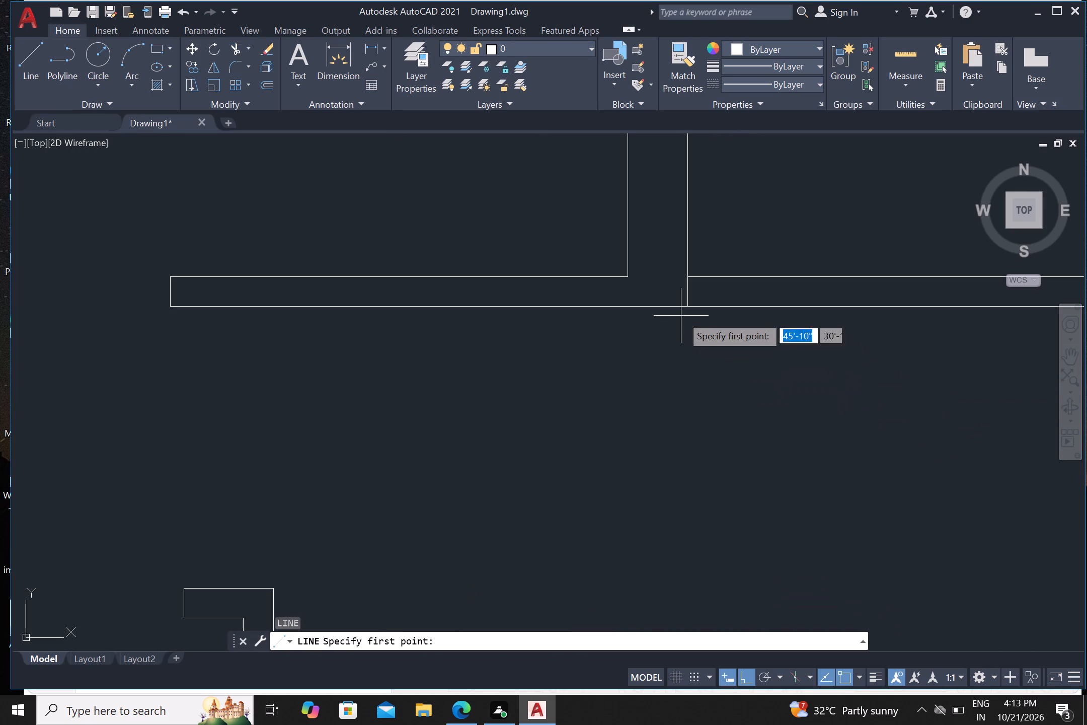
left_click(689, 296)
scroll(689, 296, "down", 3)
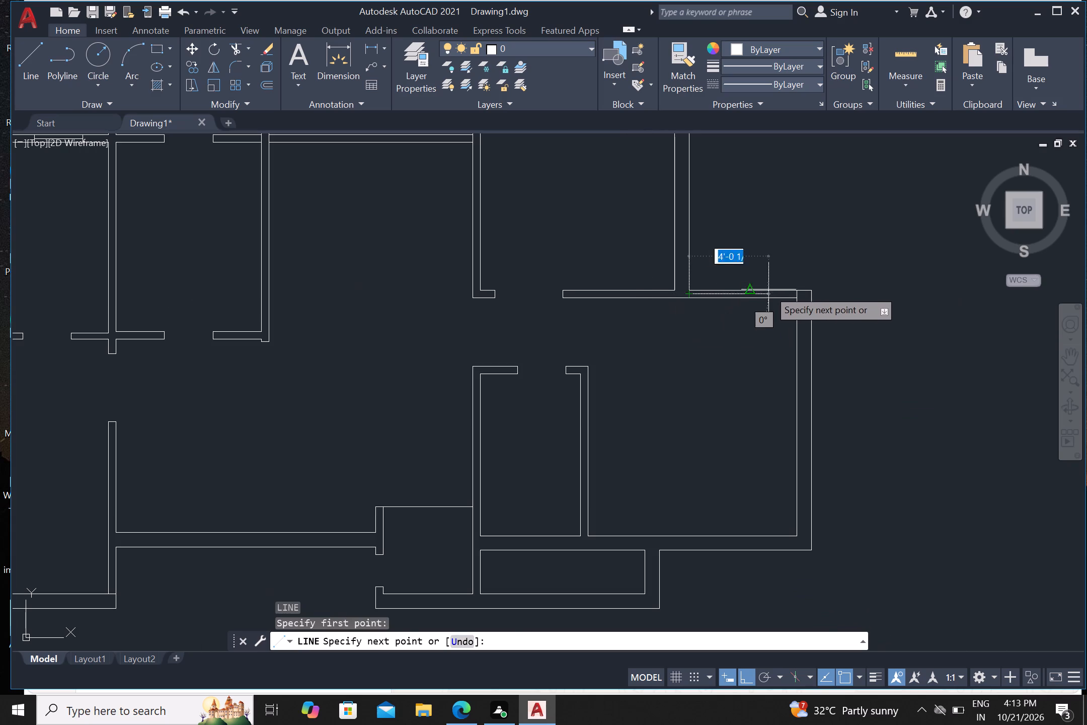
scroll(781, 295, "up", 2)
left_click(818, 298)
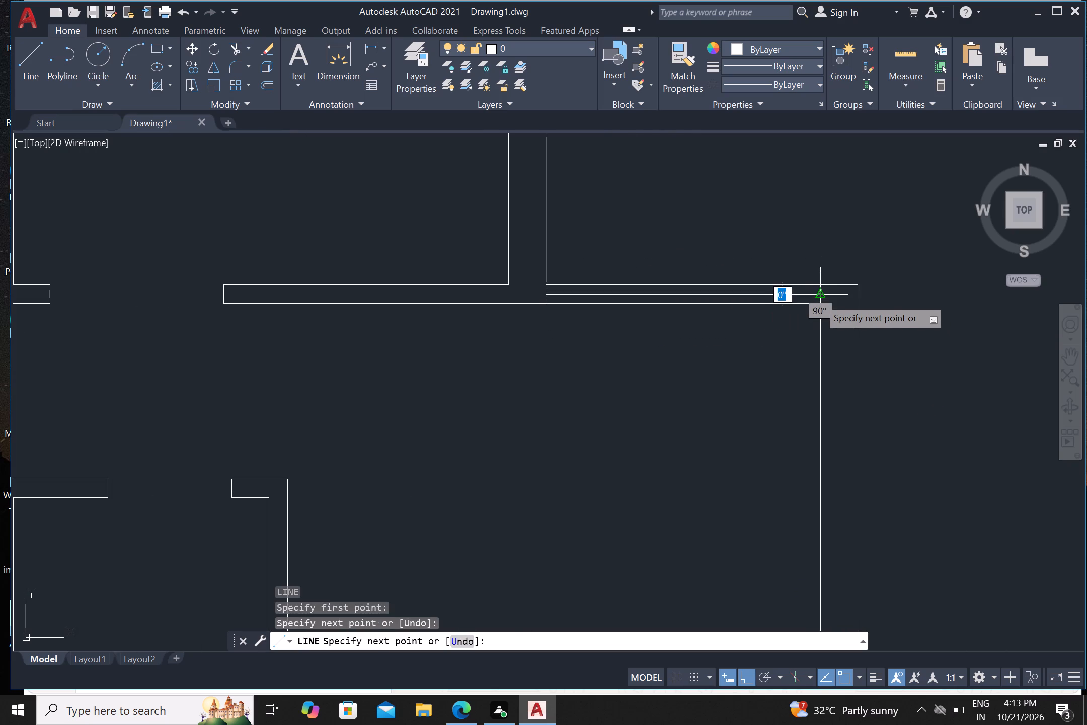
key("Escape")
scroll(767, 373, "down", 3)
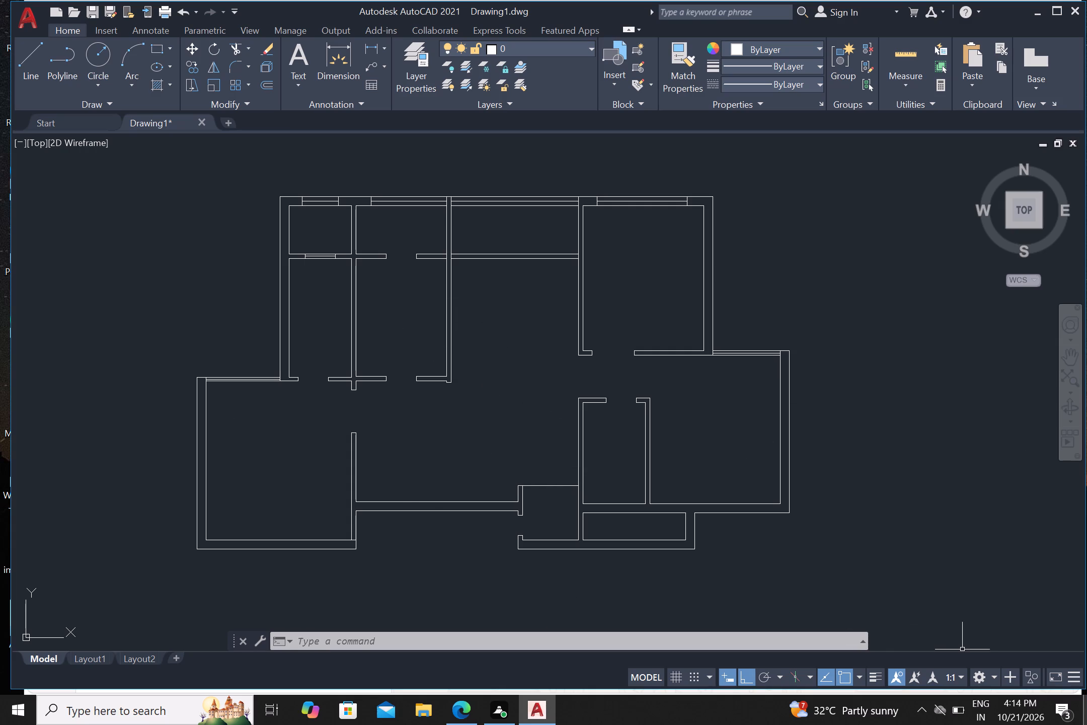
Draw two vertical lines just over 12' long through the narrow room with two facing door openings, one on each side of the openings.
left_click(24, 63)
scroll(383, 301, "up", 1)
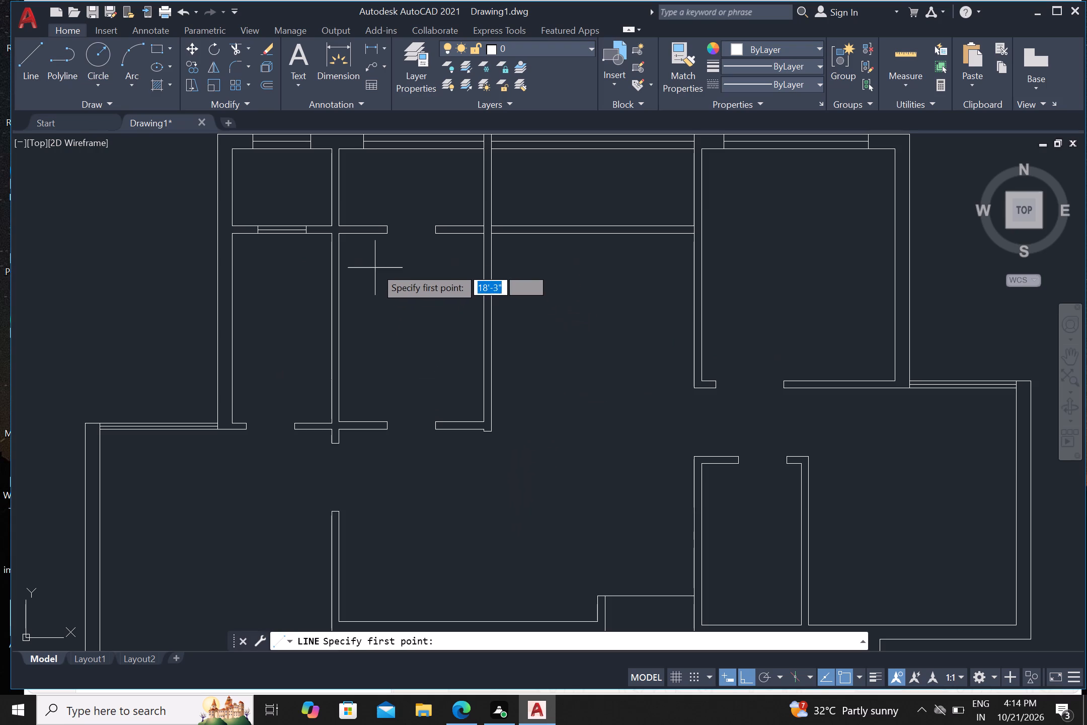
left_click(374, 217)
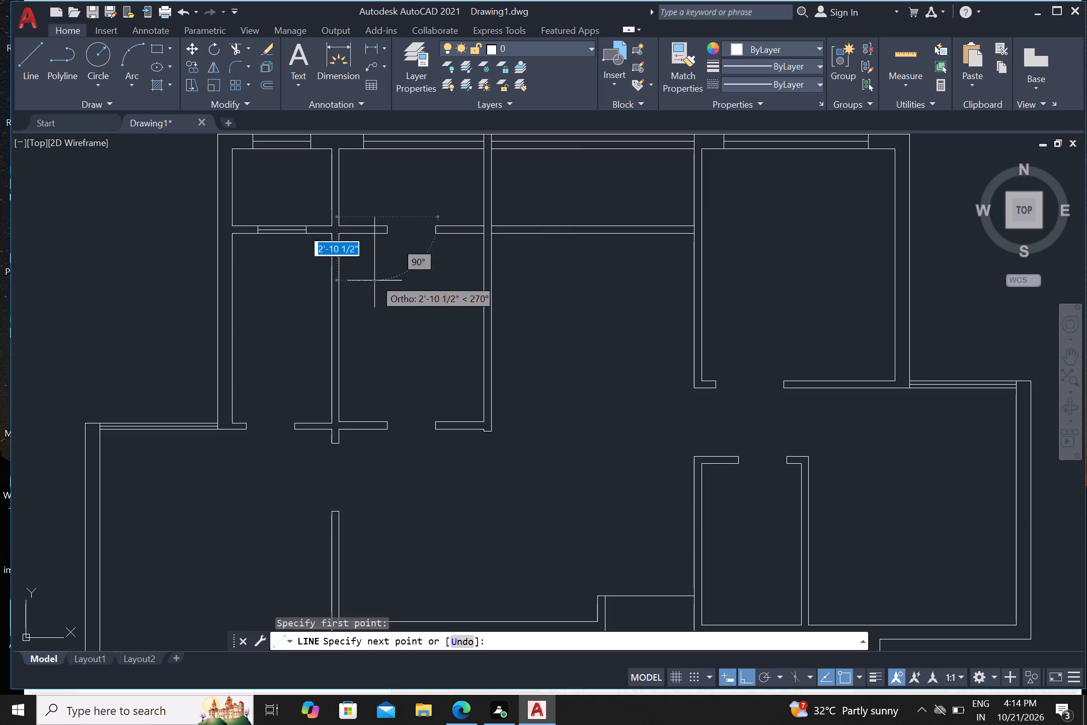
left_click(367, 461)
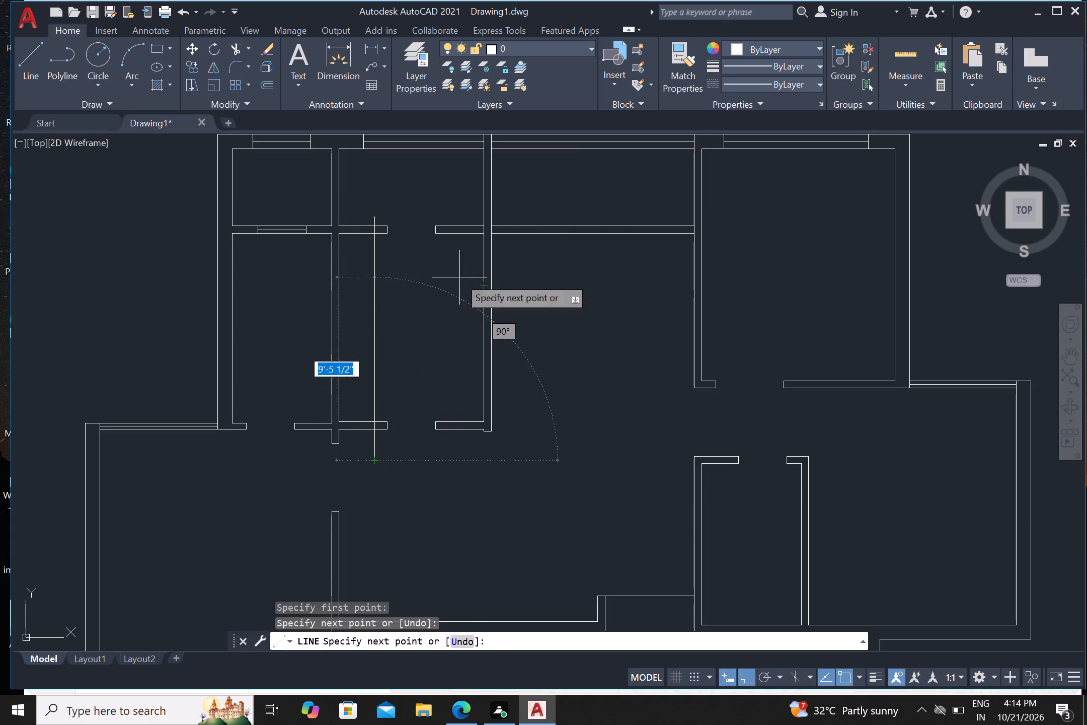
key("Escape")
key("Return")
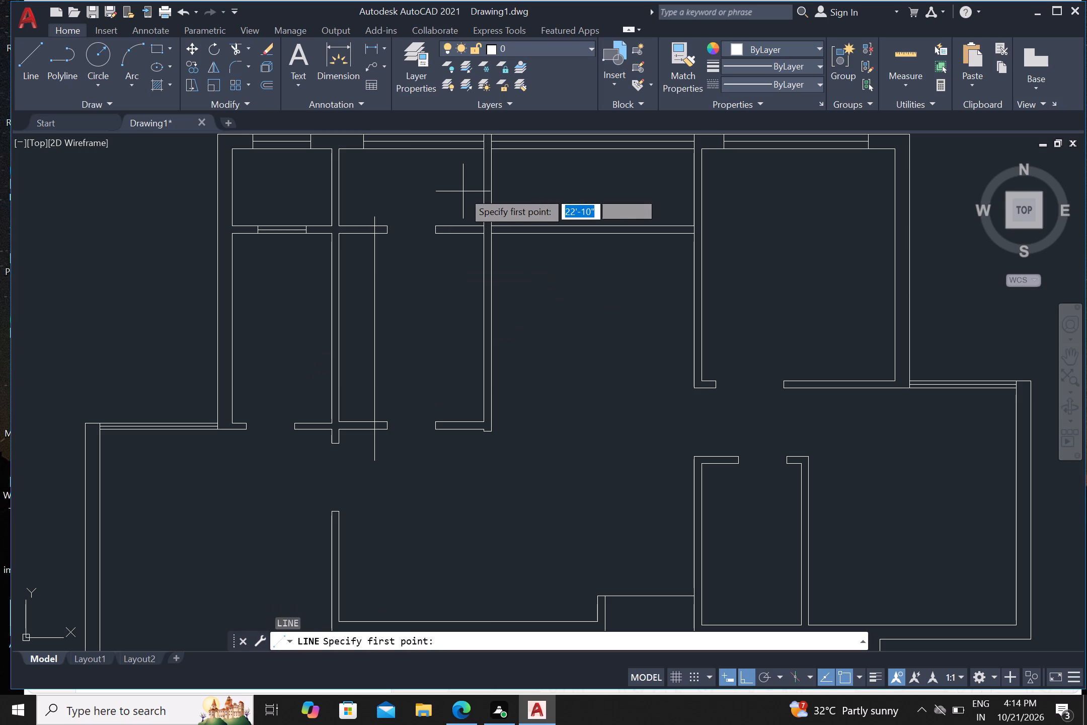
left_click(443, 217)
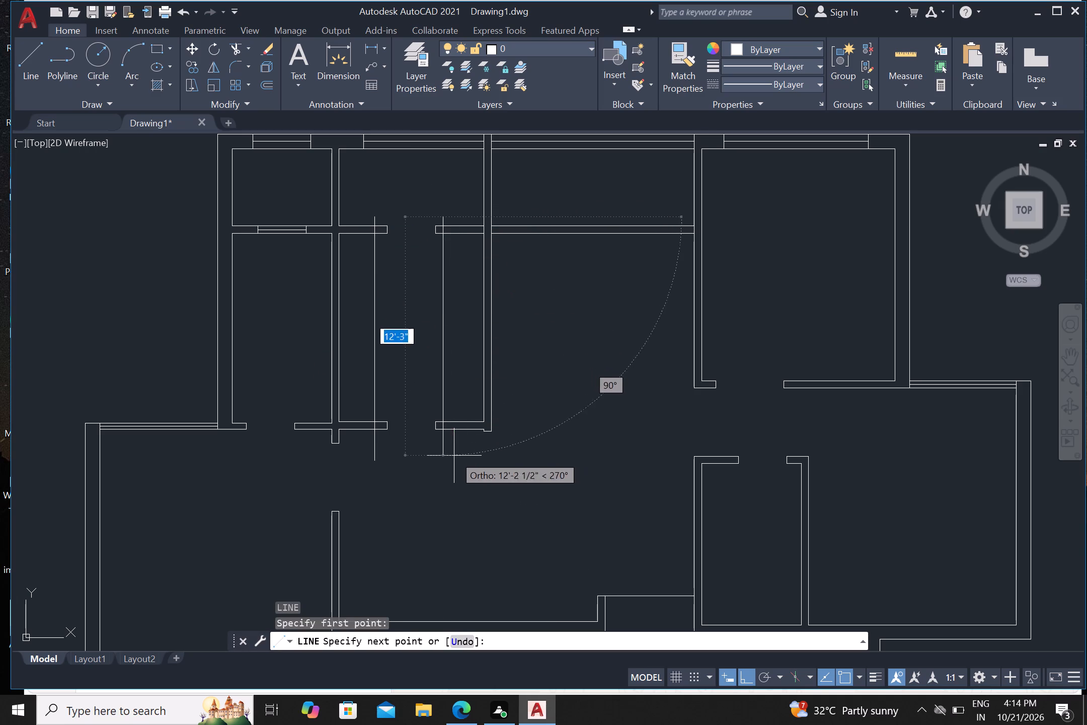
left_click(453, 461)
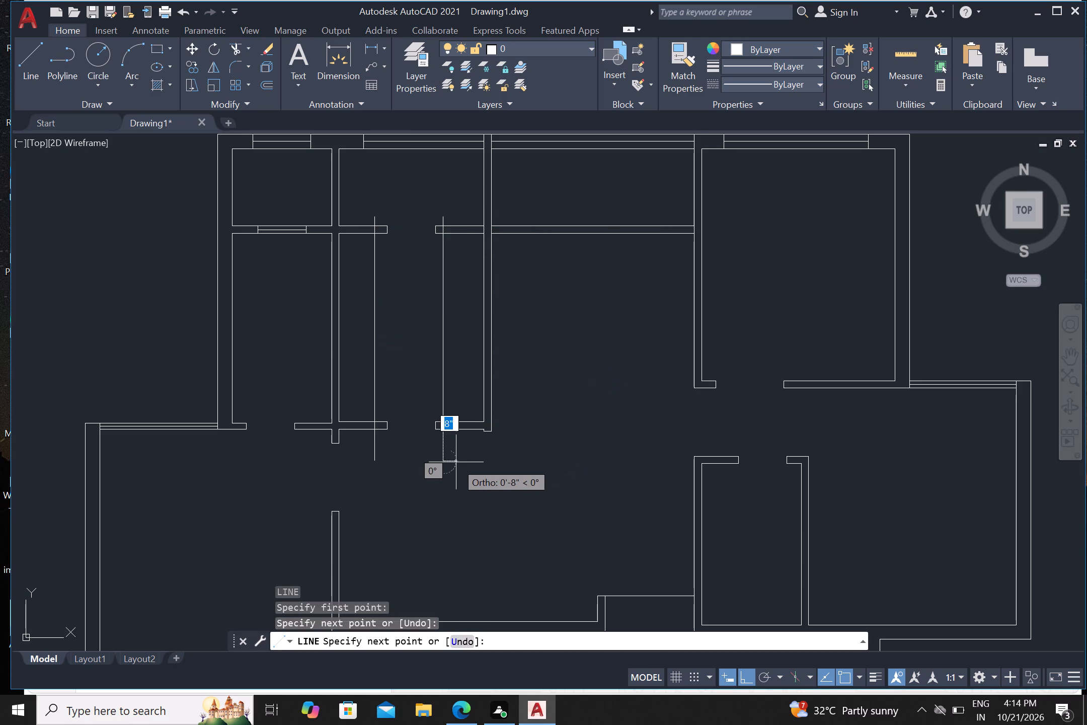
key("Escape")
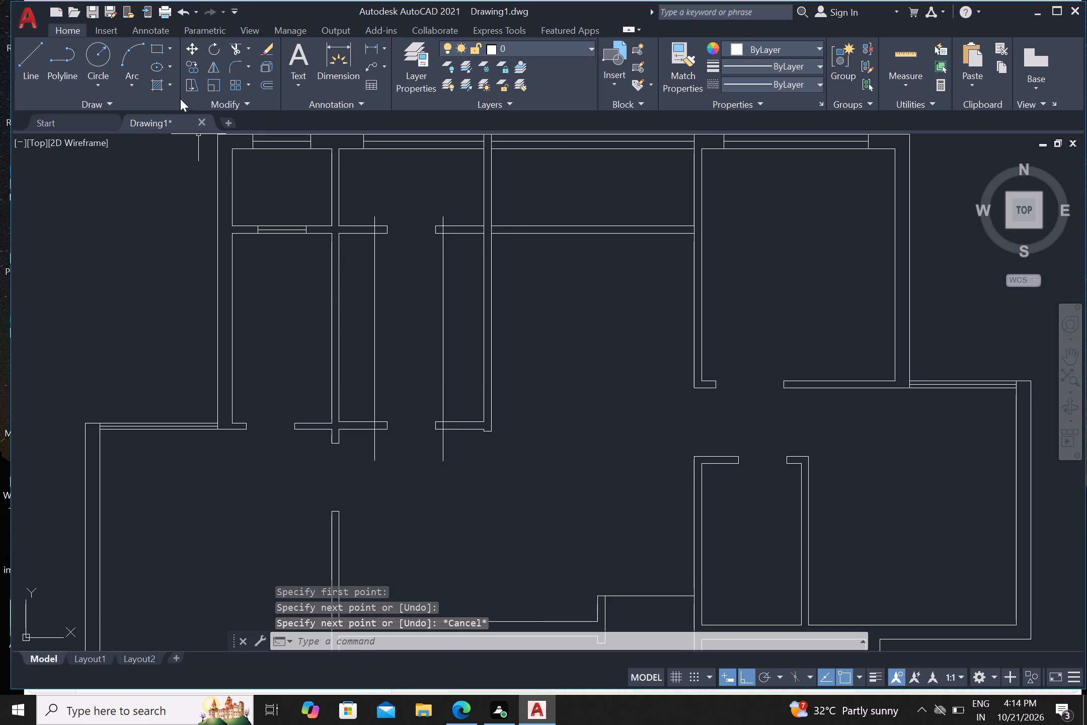
Draw an upright rectangle about 1'-1" by 2'-2" between that room's west wall and the western vertical line.
left_click(152, 45)
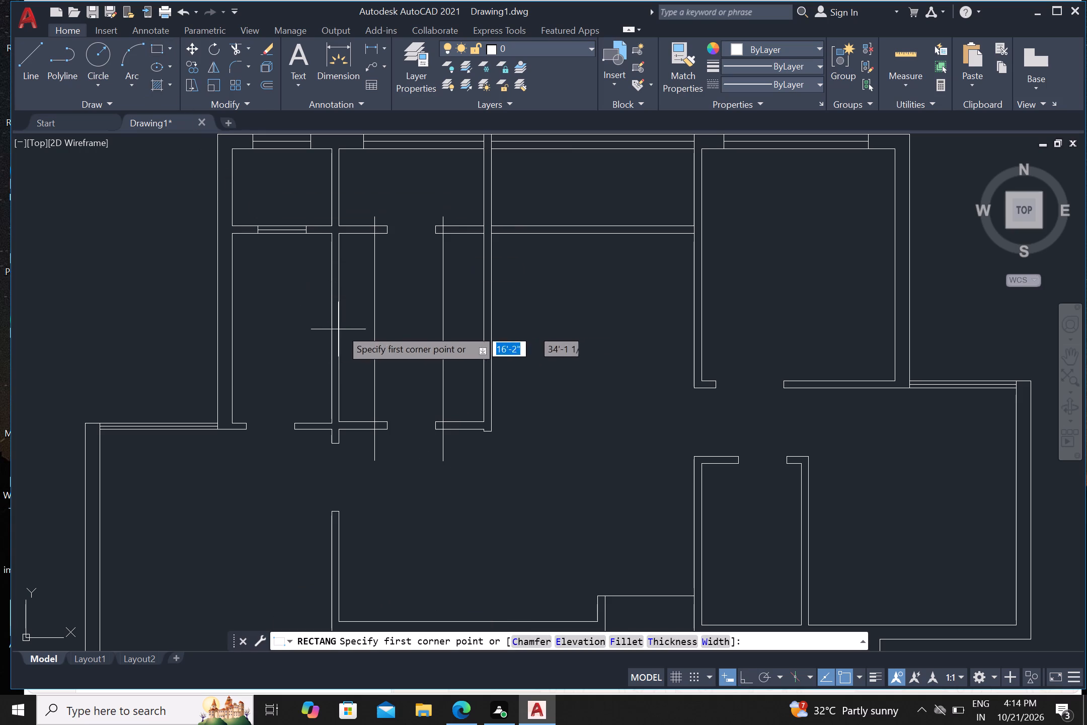
scroll(358, 324, "up", 2)
left_click(331, 296)
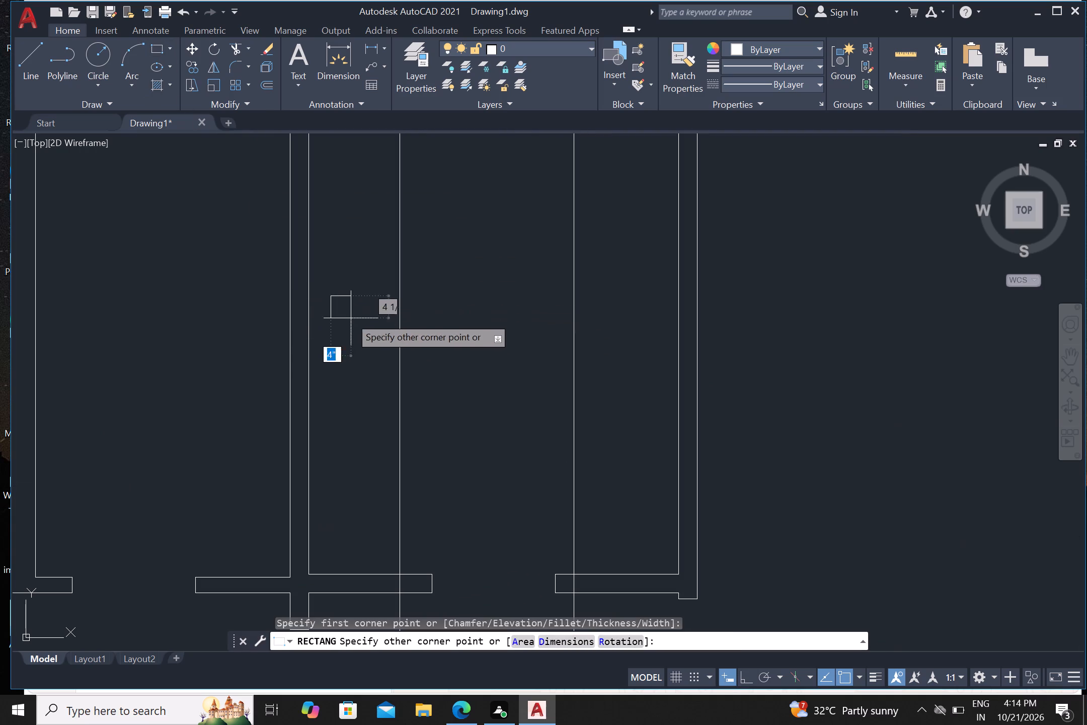
left_click(383, 401)
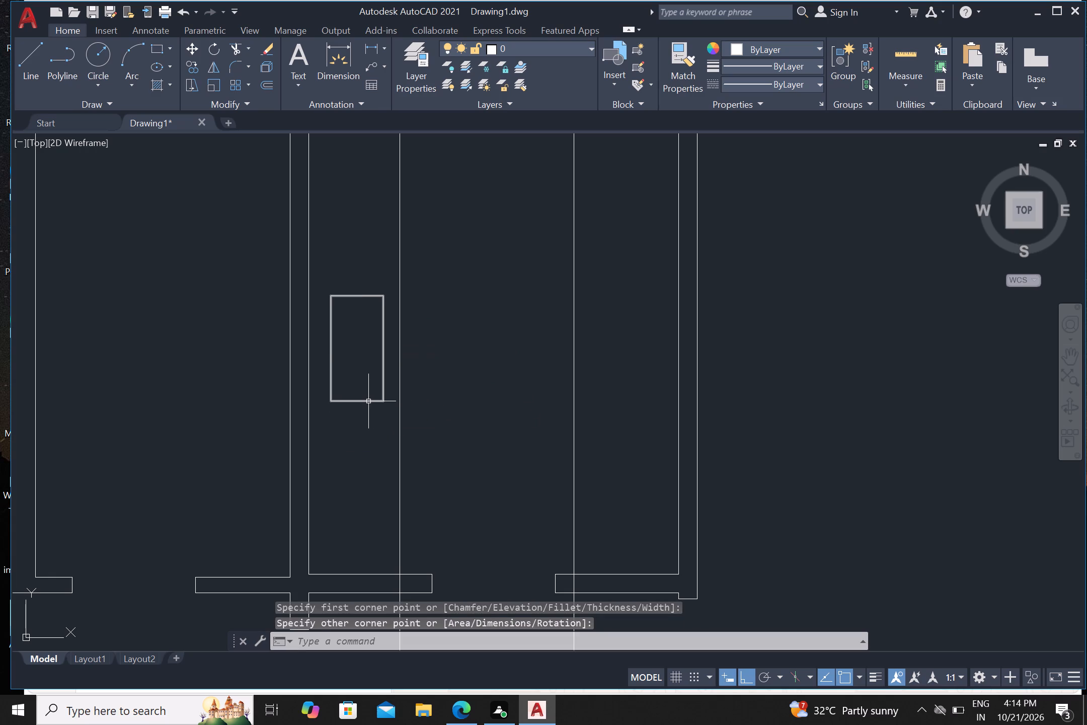
Explode the small rectangle into separate lines.
left_click(368, 401)
key("e")
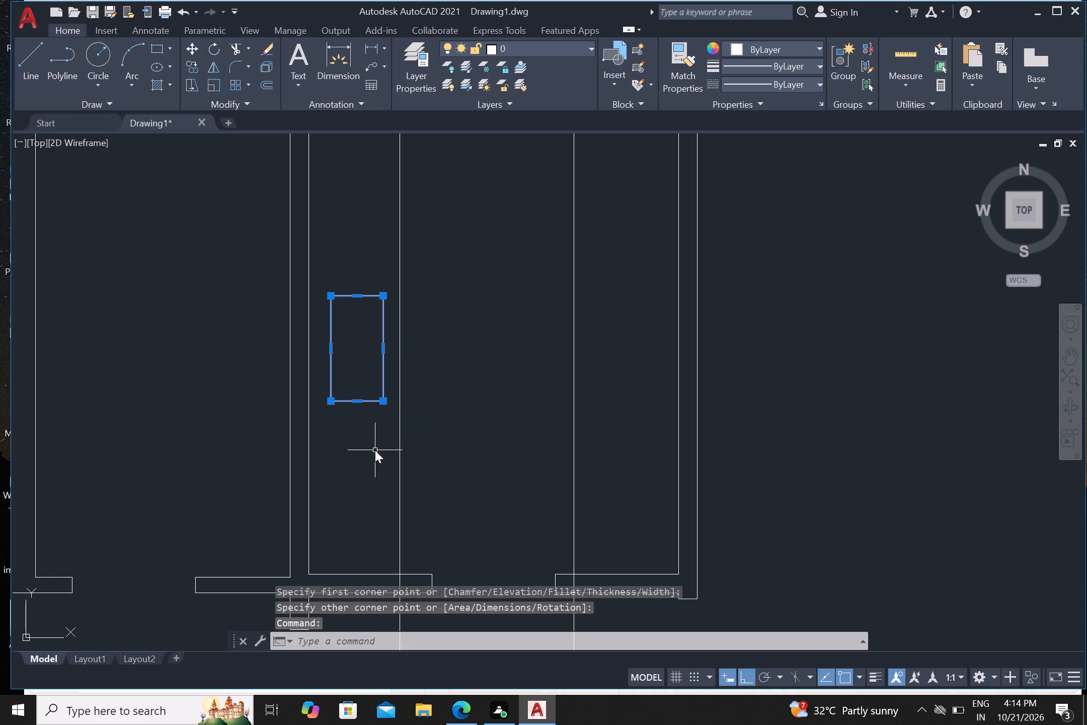
left_click(413, 498)
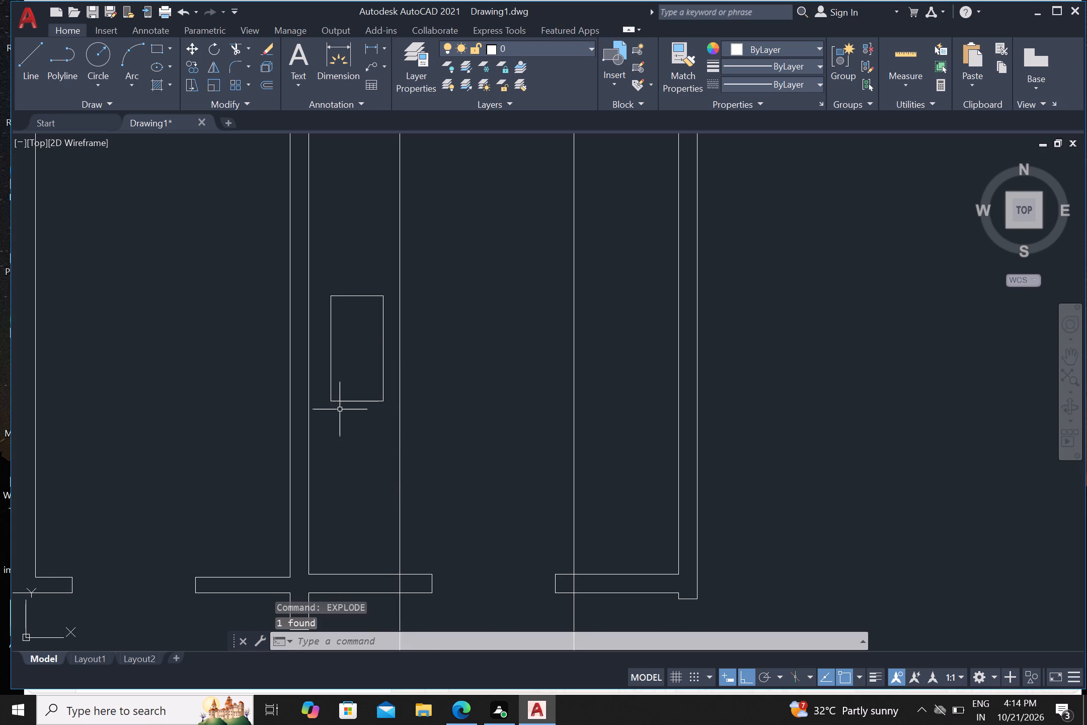
Draw a circle of about 2 1/2" radius in the upper half of the small rectangle.
left_click(91, 61)
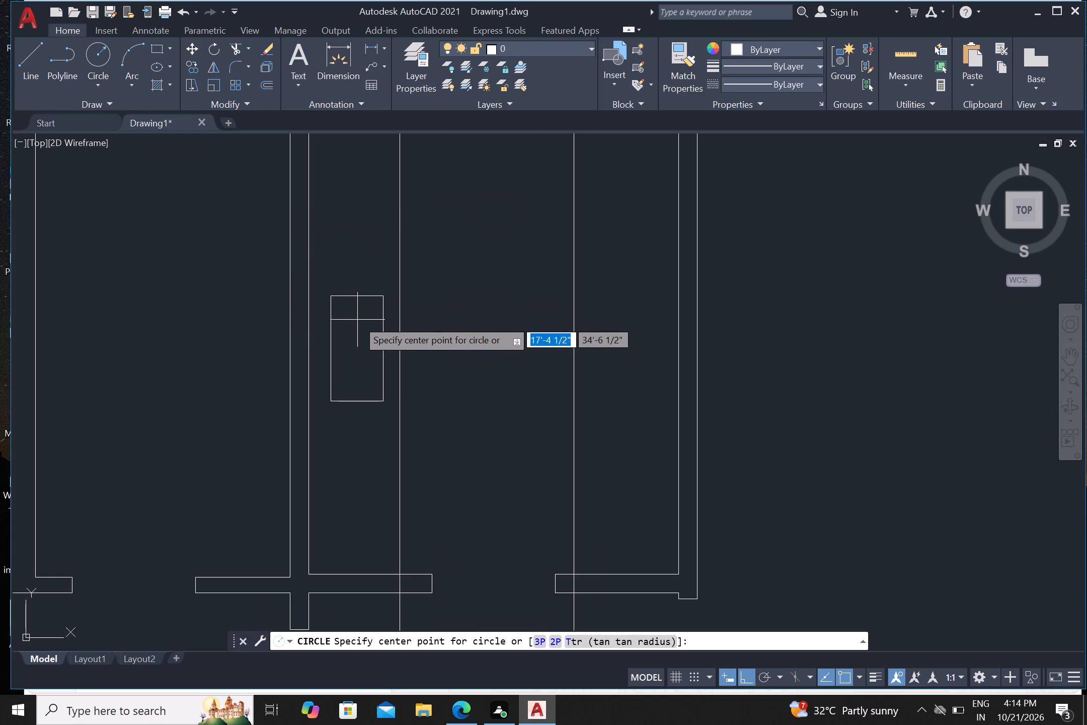
left_click(353, 318)
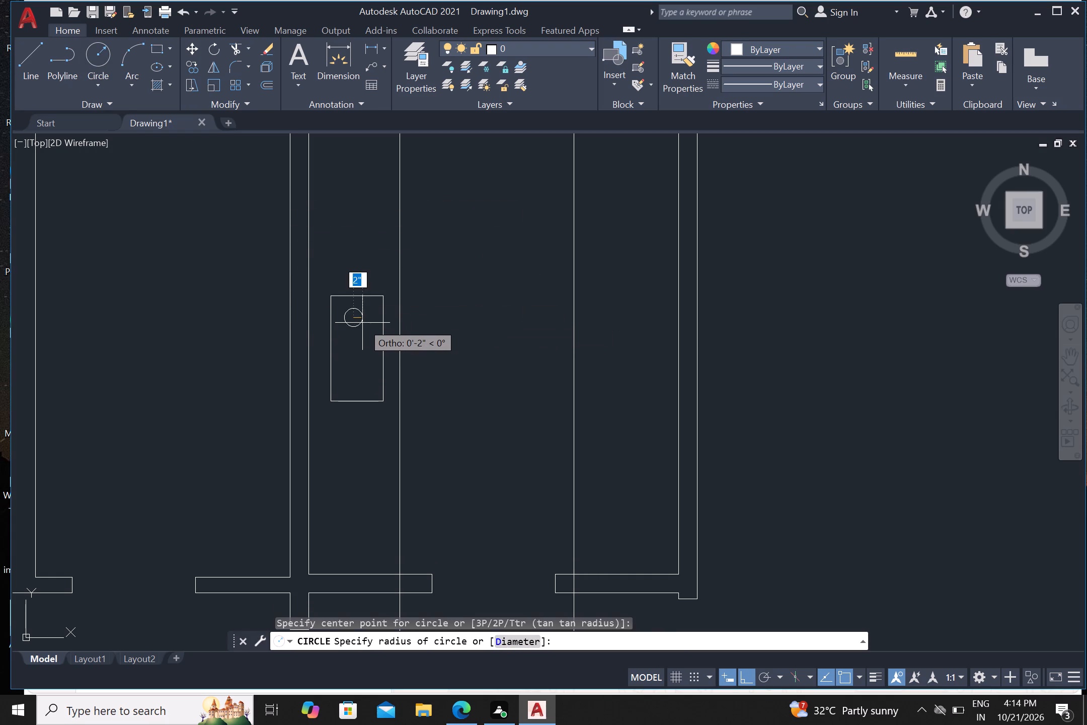
left_click(364, 328)
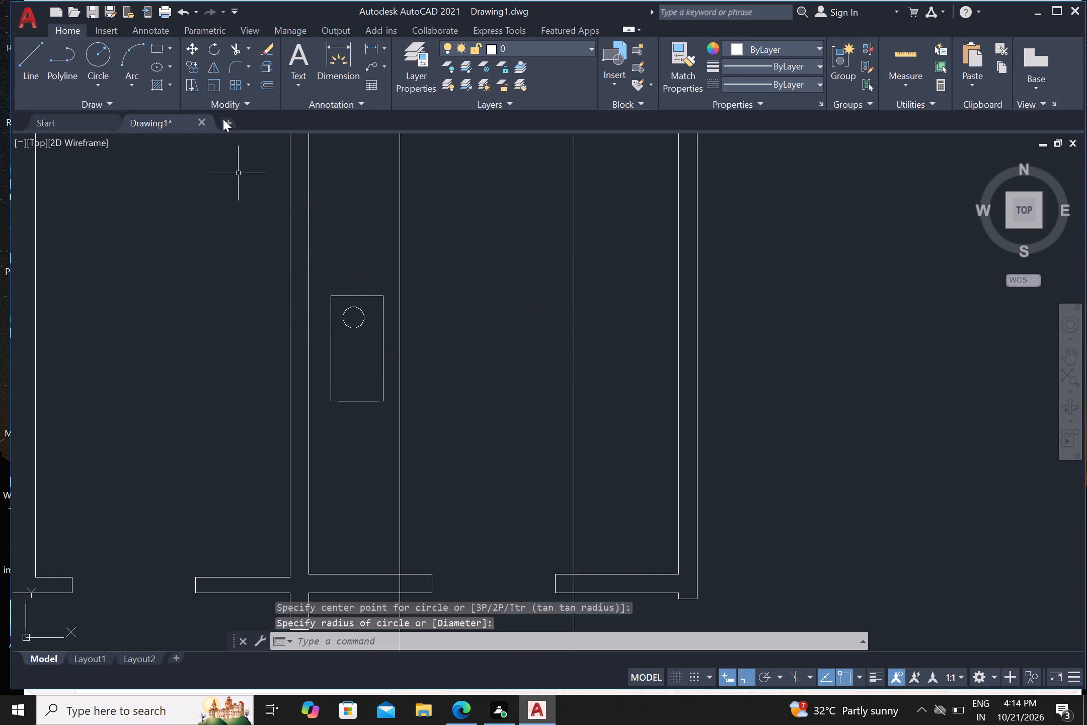
Draw a cross through the circle's centre, with four arms about 4" long extending just beyond the circle.
left_click(21, 61)
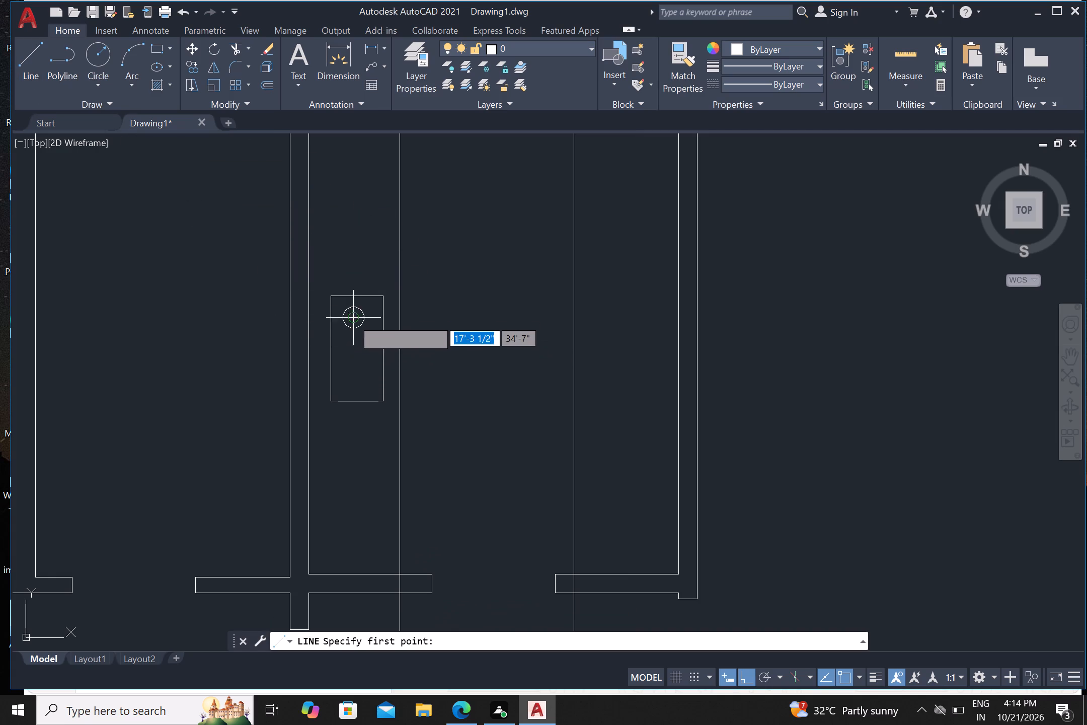
scroll(357, 311, "up", 2)
left_click(348, 333)
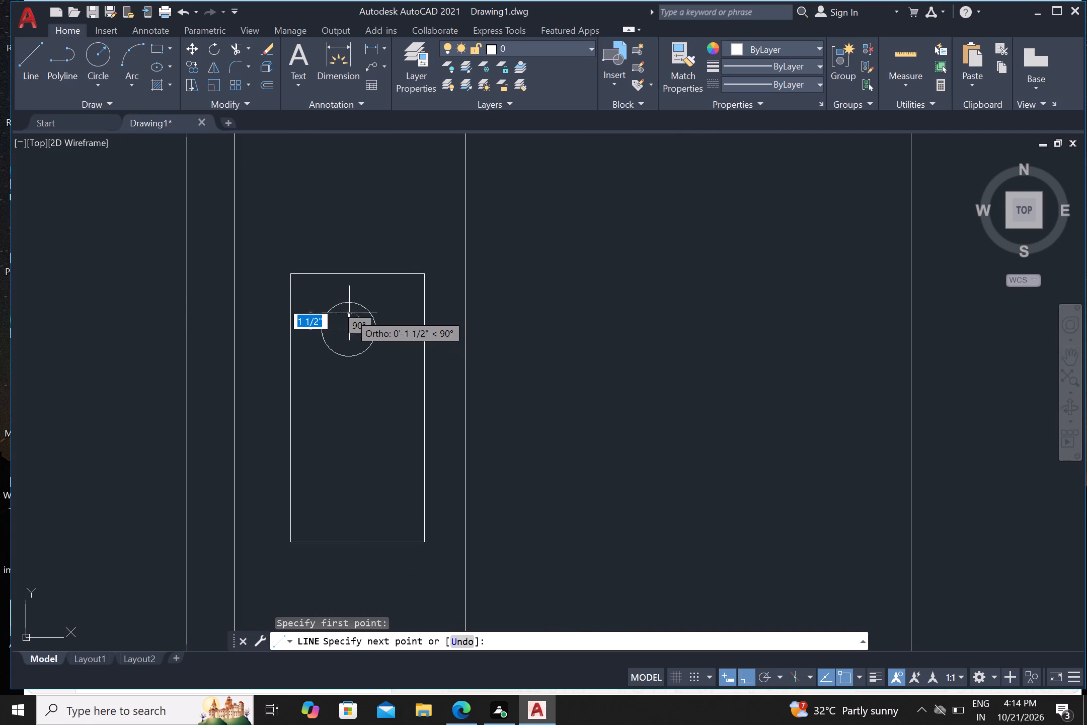
left_click(349, 287)
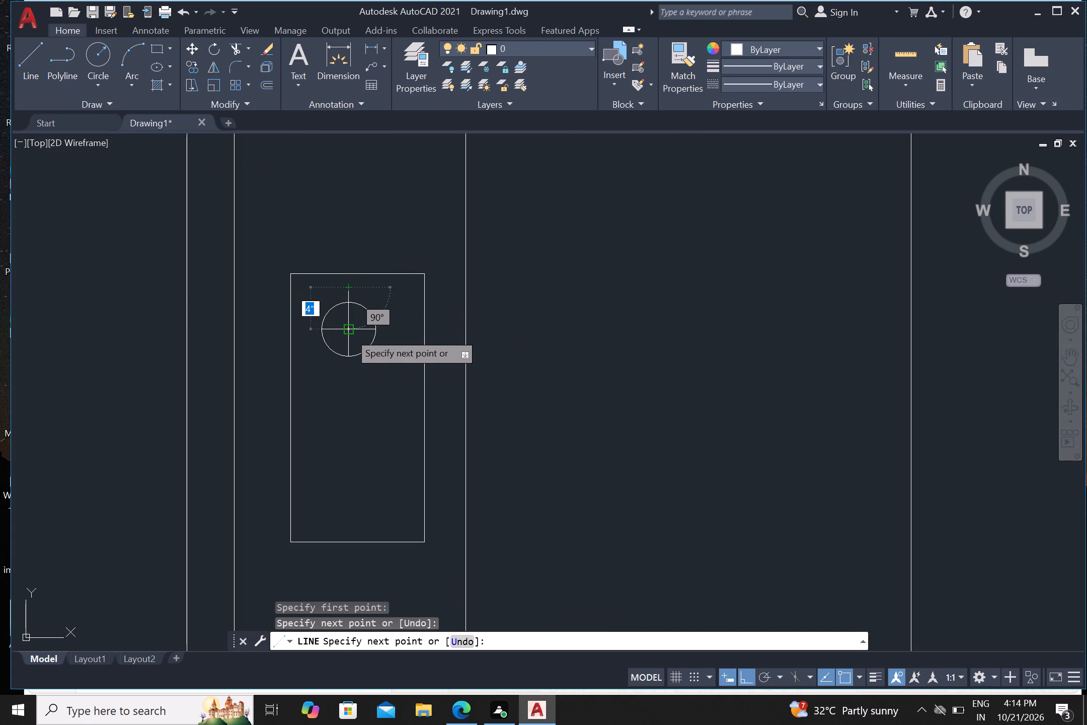
left_click(348, 327)
left_click(397, 340)
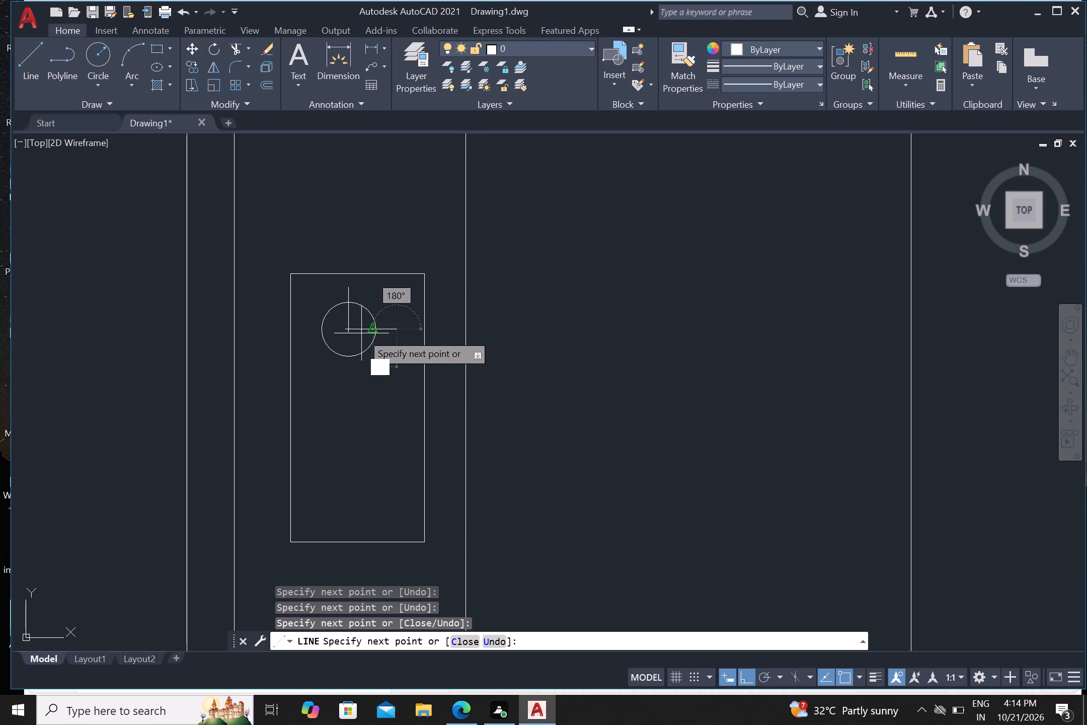
left_click_drag(355, 332, 355, 342)
left_click(362, 377)
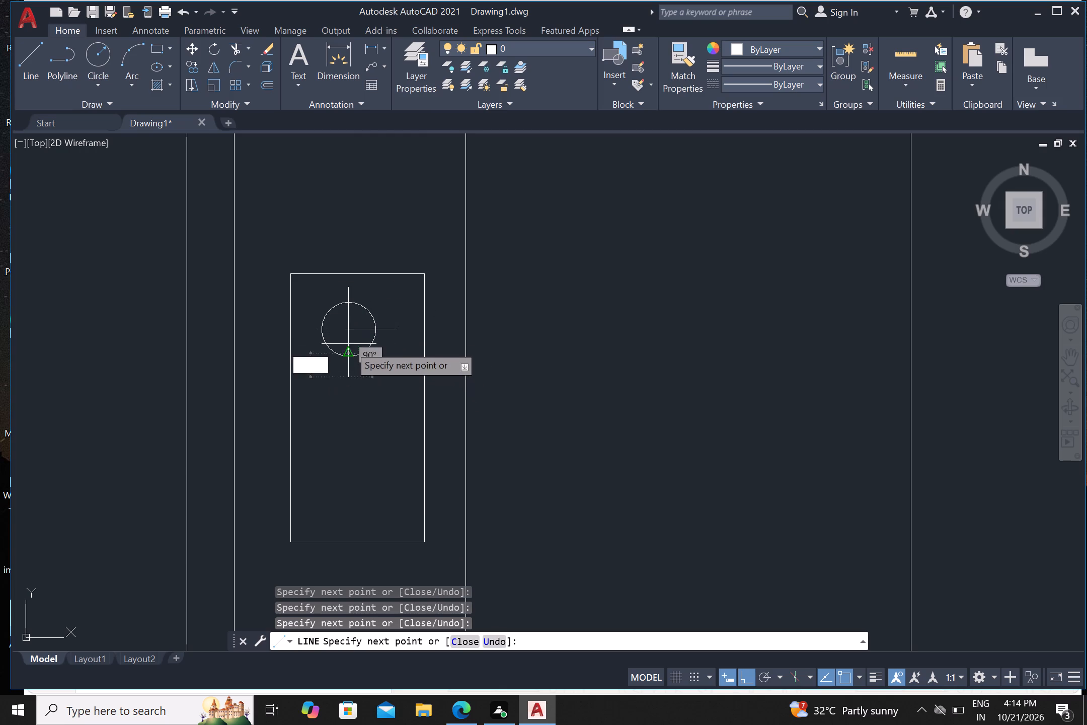
left_click_drag(347, 332, 335, 336)
left_click(303, 338)
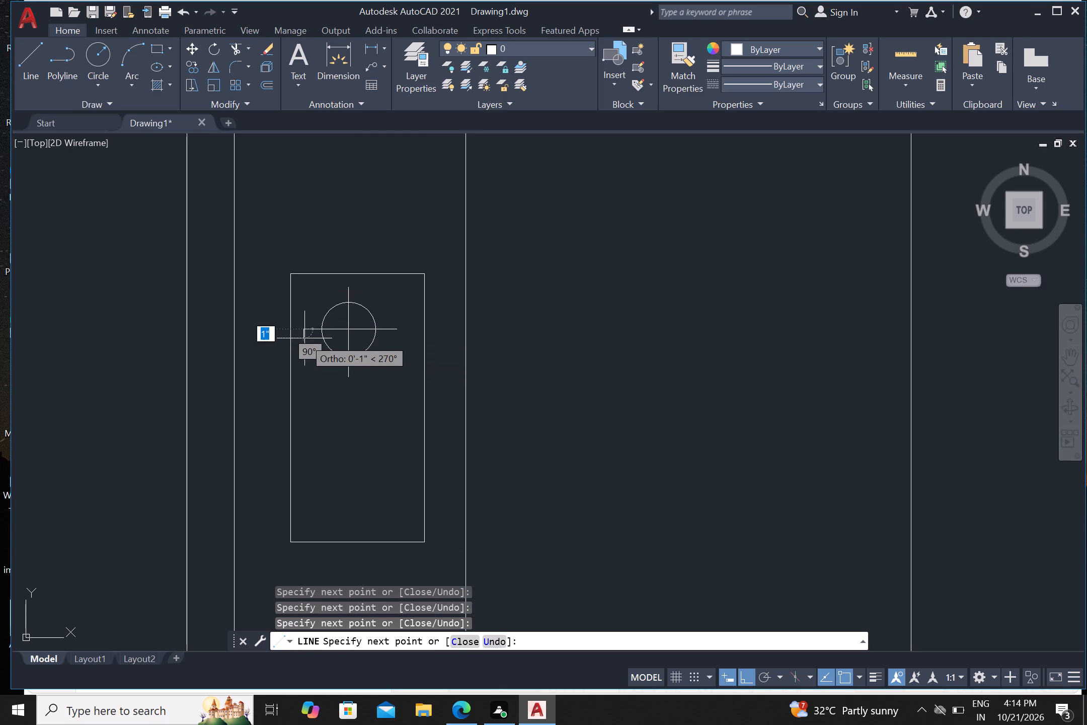
key("Escape")
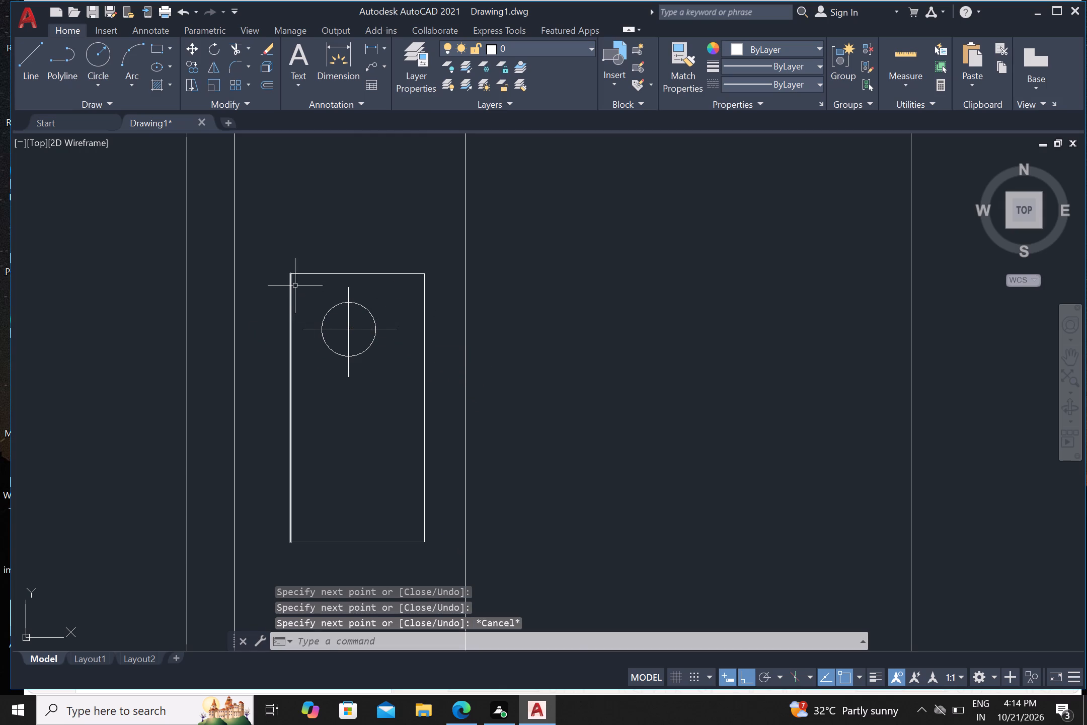
Mirror the circle and its cross about the small rectangle's horizontal midline into the lower half, keeping the originals.
left_click(302, 281)
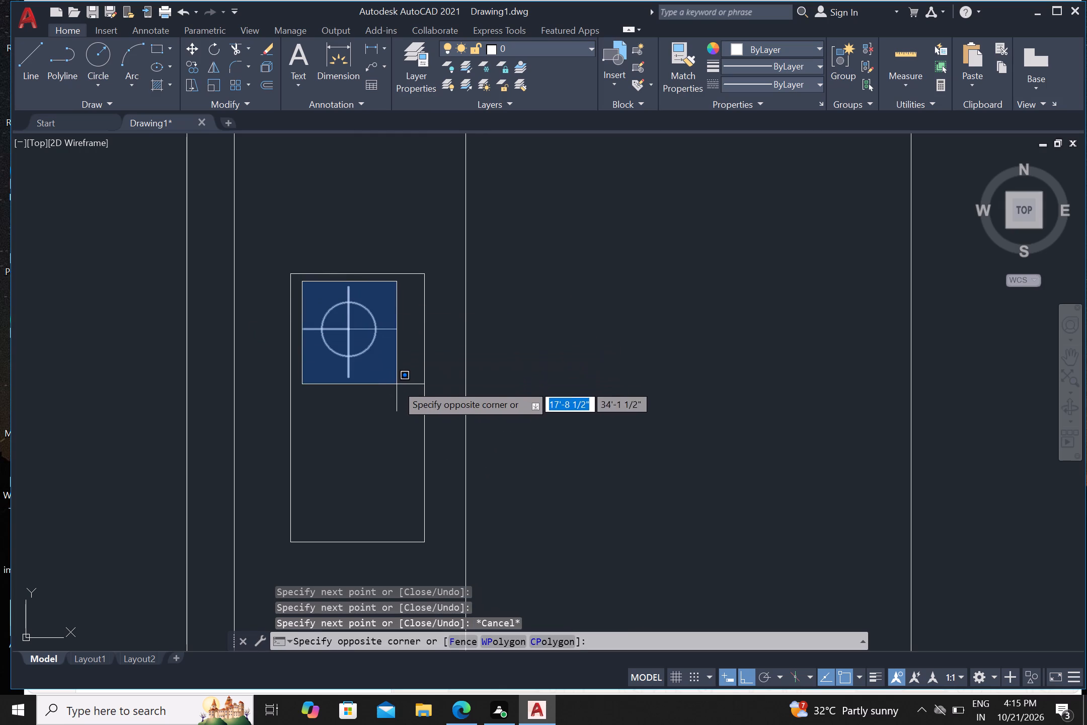
left_click(417, 400)
type("mi")
key("Return")
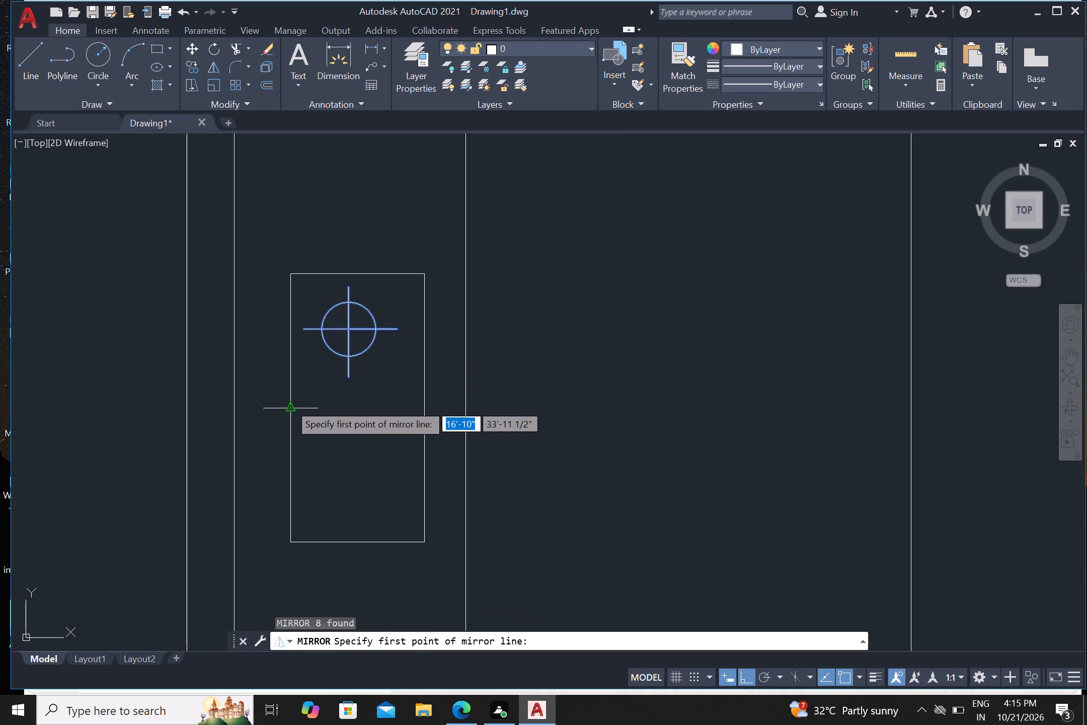
left_click_drag(289, 404, 242, 421)
left_click(196, 433)
left_click_drag(241, 493, 197, 434)
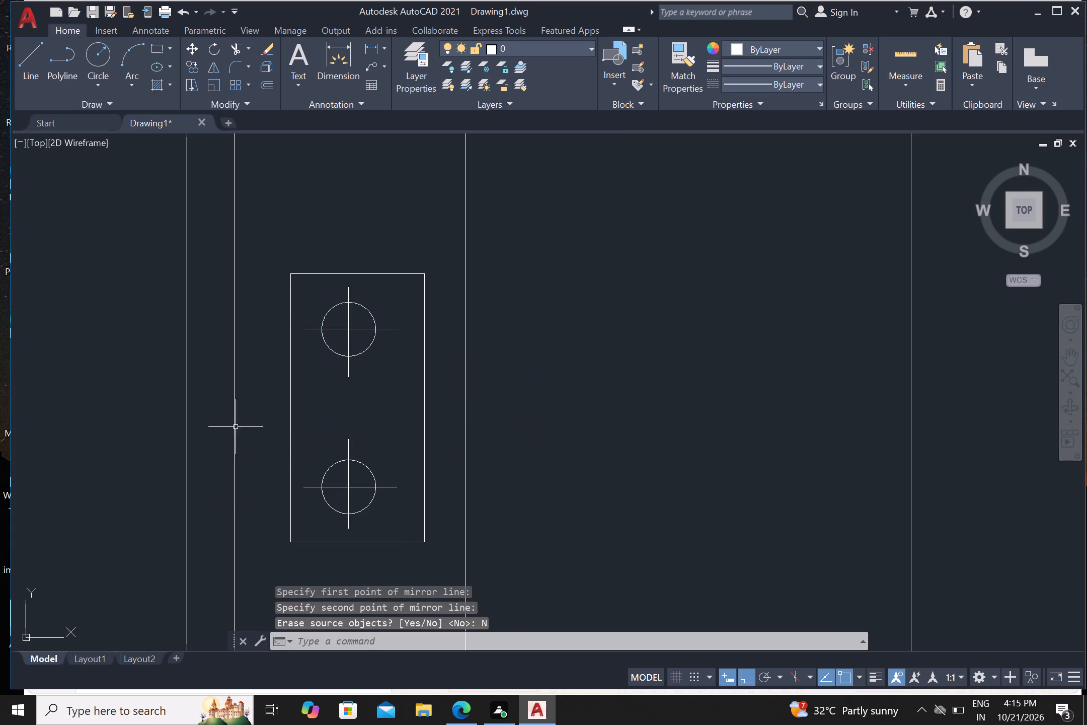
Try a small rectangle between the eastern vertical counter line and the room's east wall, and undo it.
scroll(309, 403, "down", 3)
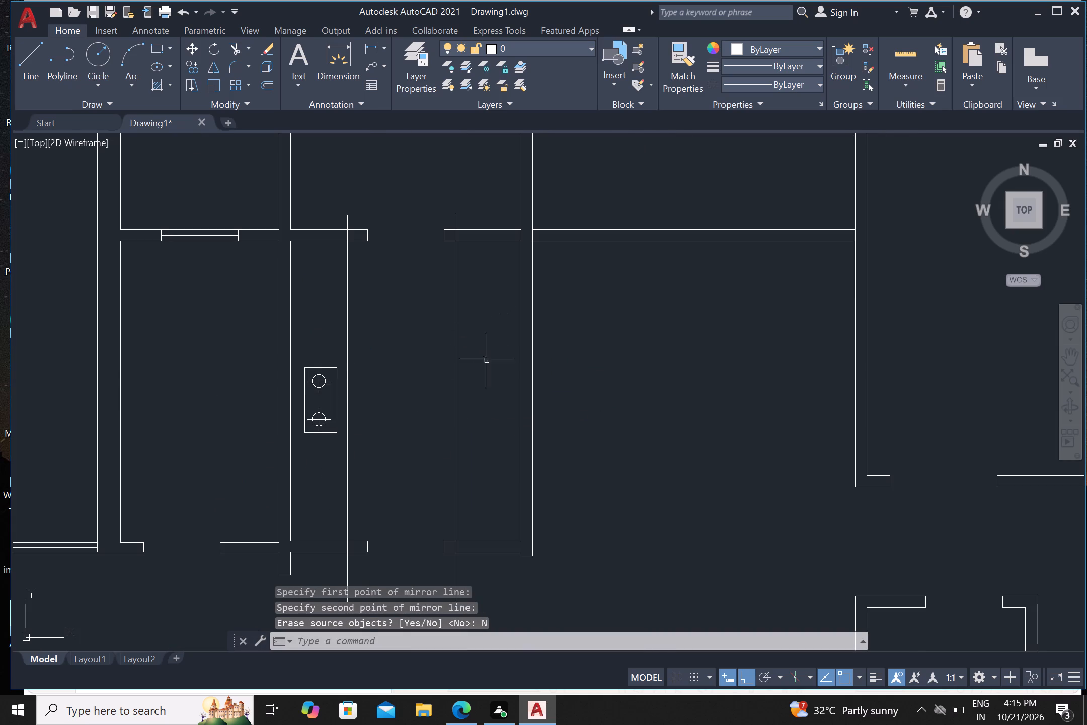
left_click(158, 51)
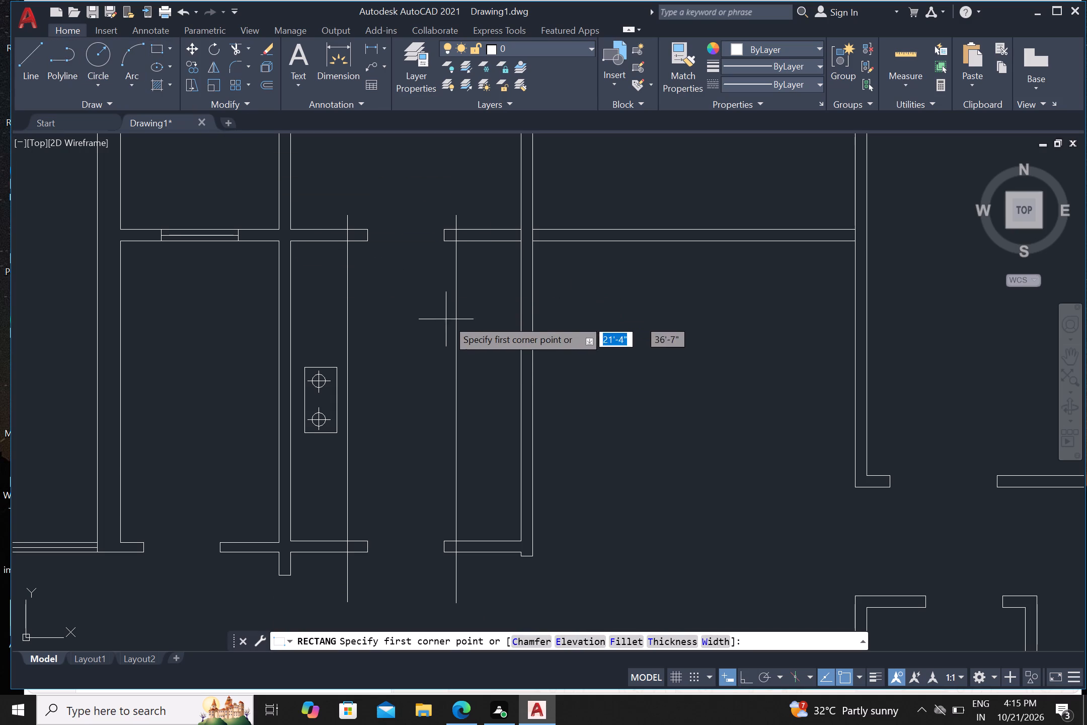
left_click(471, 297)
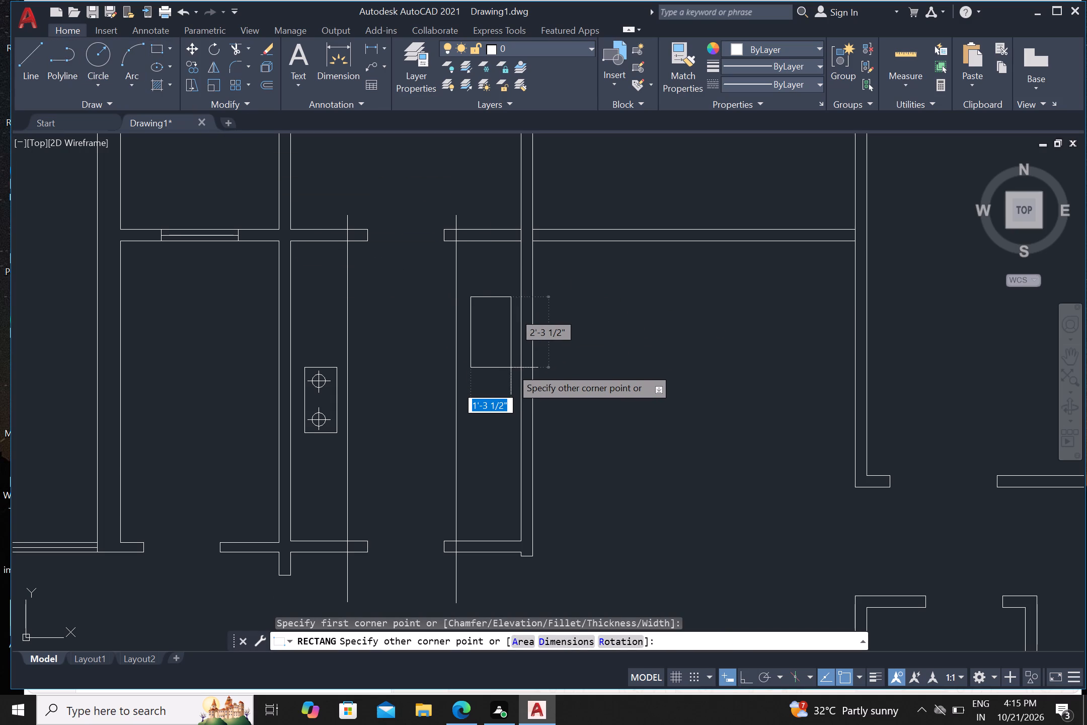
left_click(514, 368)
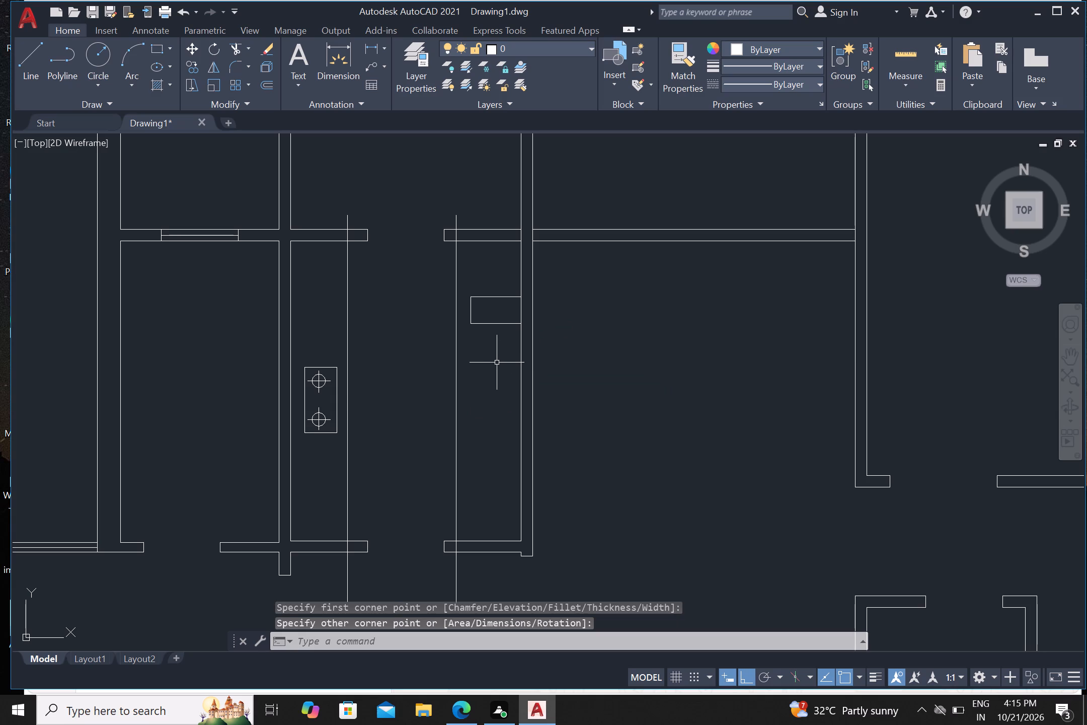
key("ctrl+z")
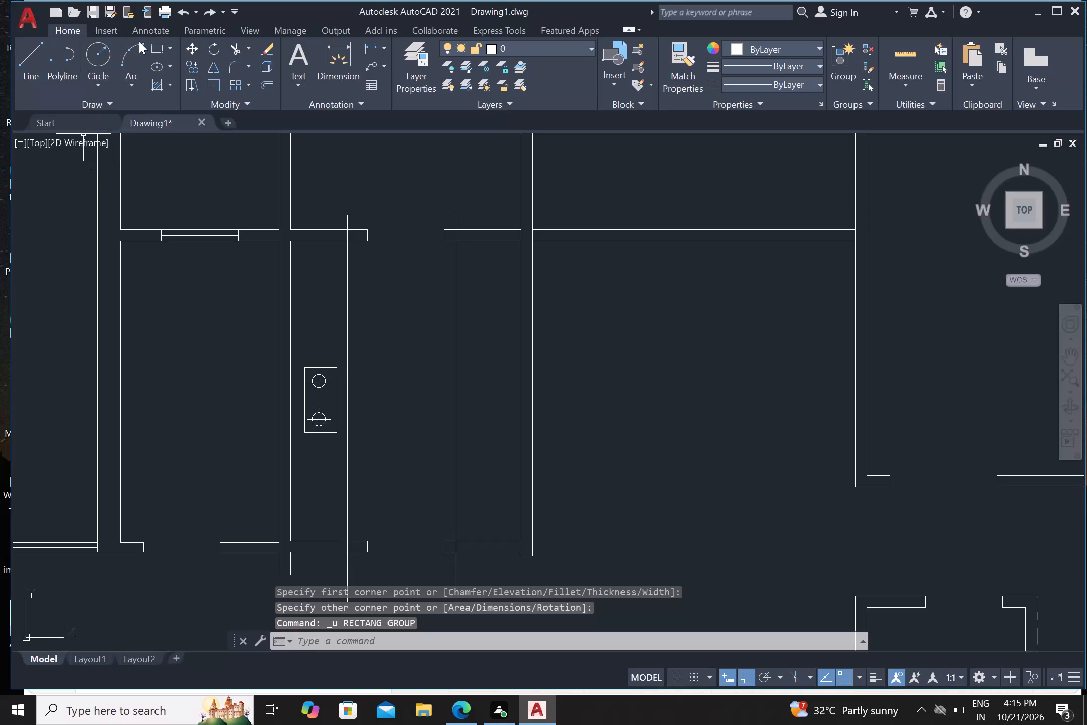
Draw an upright rectangle about 1'-3" by 2'-2" between the eastern vertical counter line and the room's east wall.
left_click(151, 43)
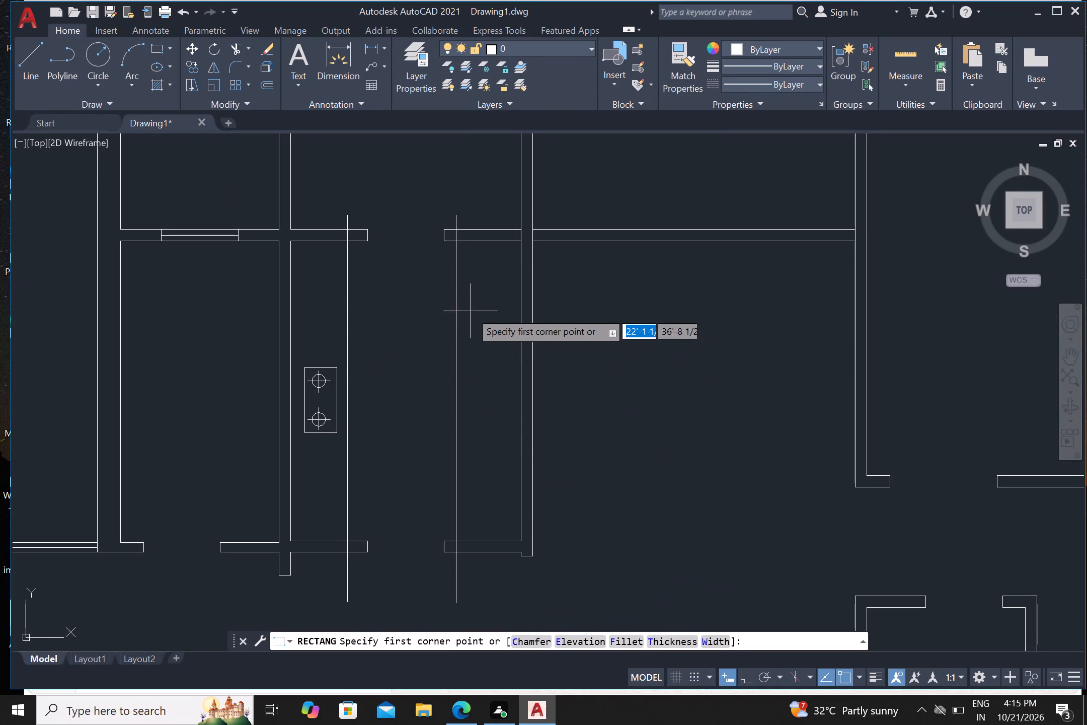
left_click(469, 308)
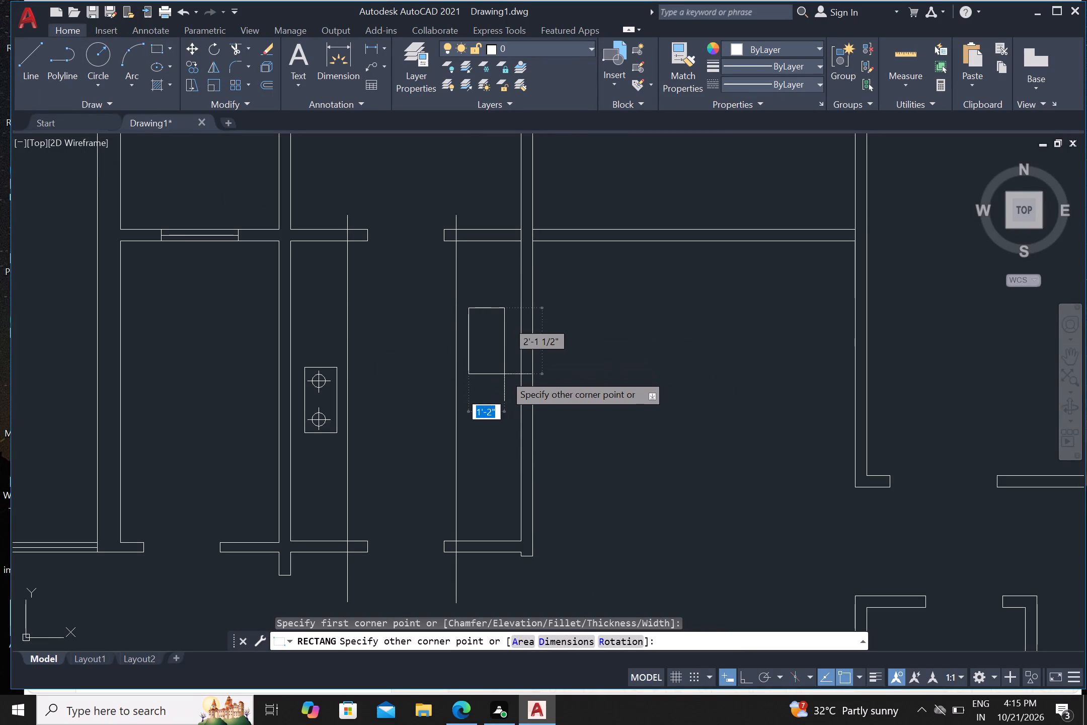
left_click(507, 377)
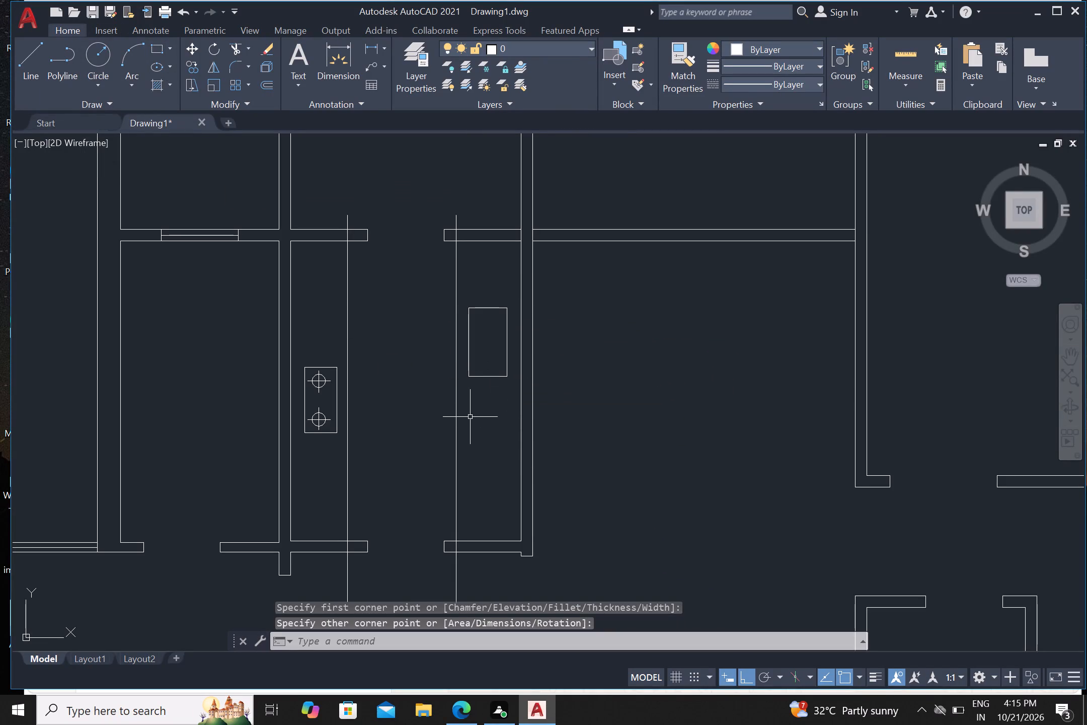
key("Escape")
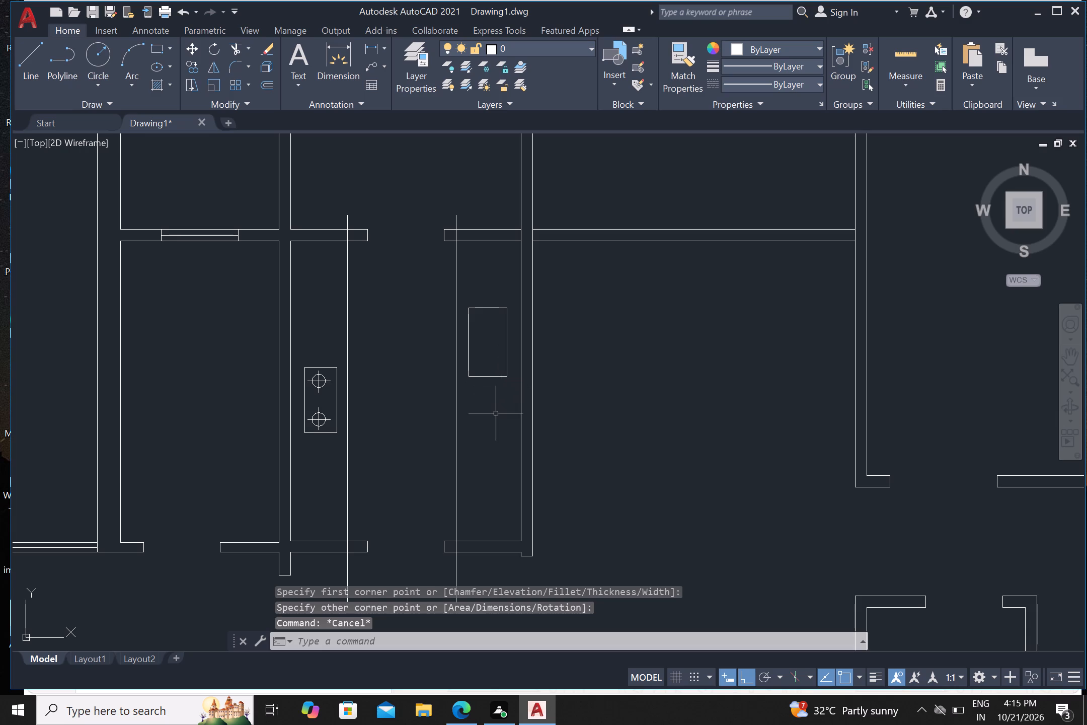
Explode the new rectangle beside the east wall into separate lines.
left_click_drag(496, 378, 499, 383)
key("e")
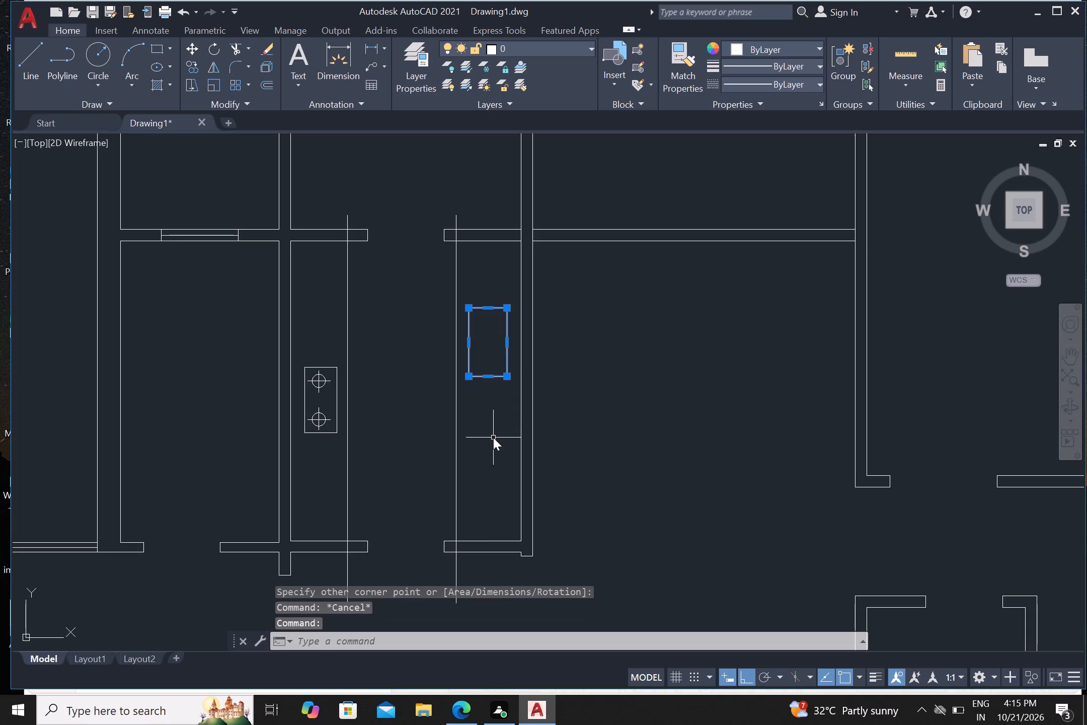
left_click(559, 487)
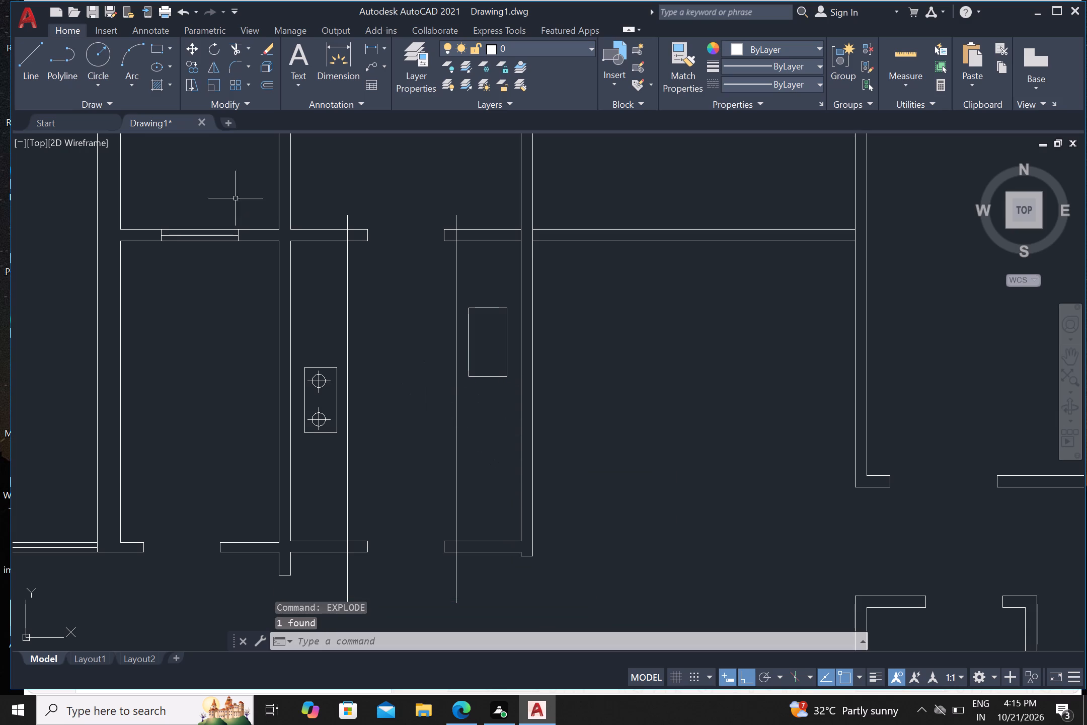
Draw a horizontal line across the exploded rectangle between the midpoints of its two long sides.
left_click(28, 66)
left_click(472, 347)
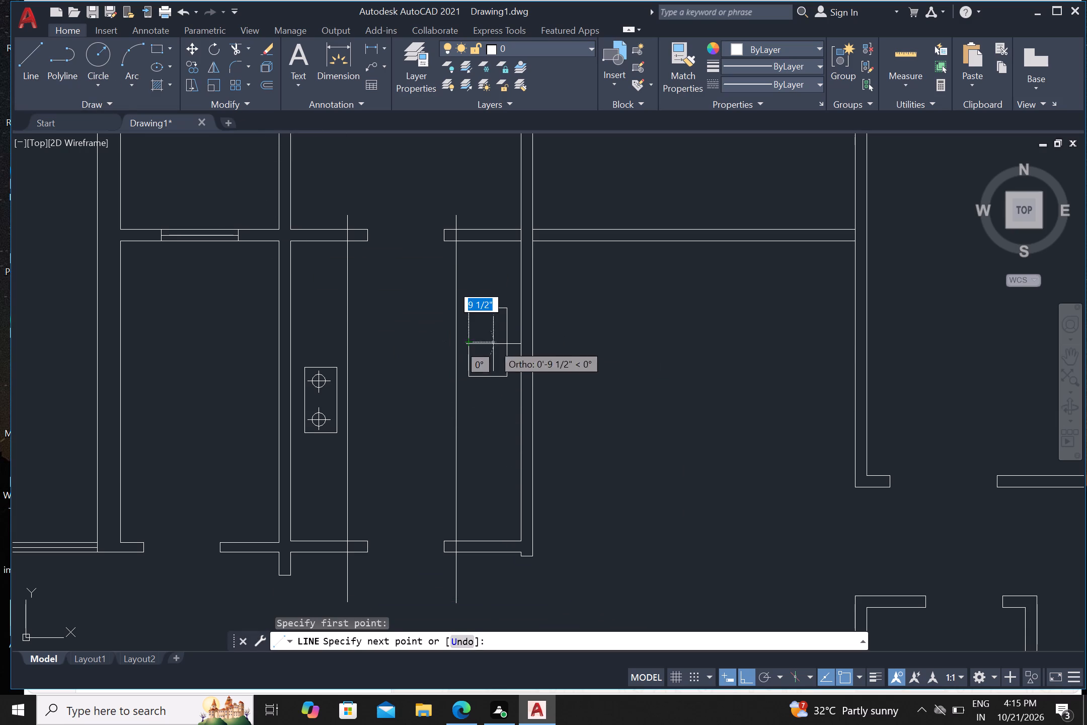
left_click(510, 342)
key("Escape")
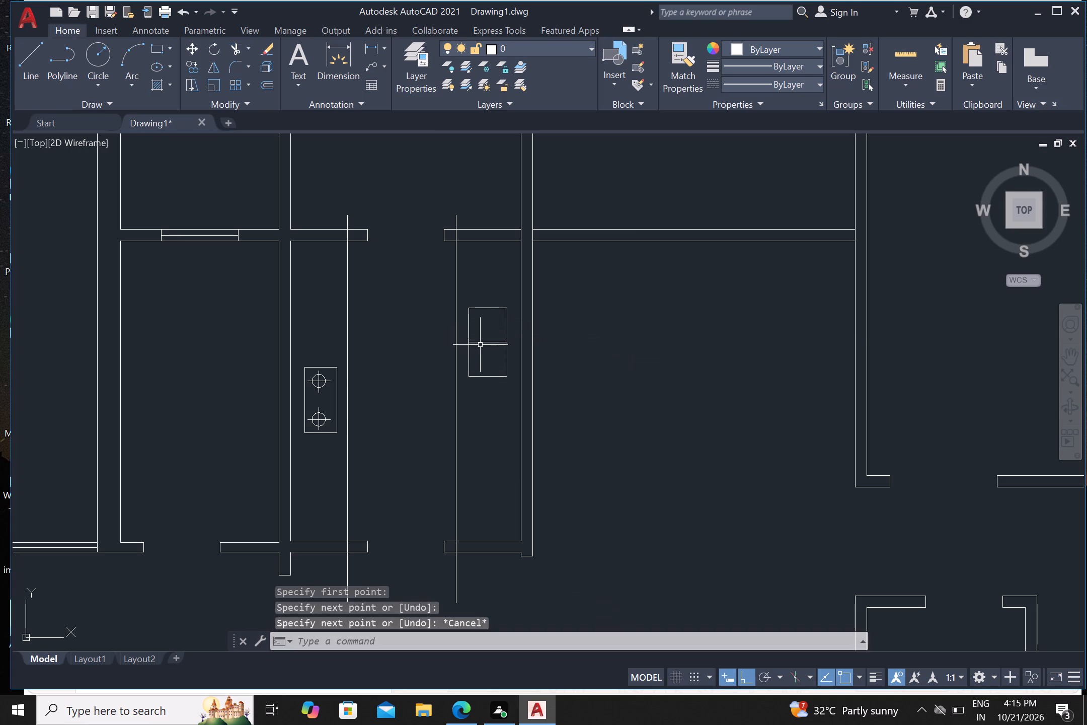
Offset the rectangle's west side eastward 2" at a time, making six evenly spaced vertical lines inside it.
key("o")
key("Return")
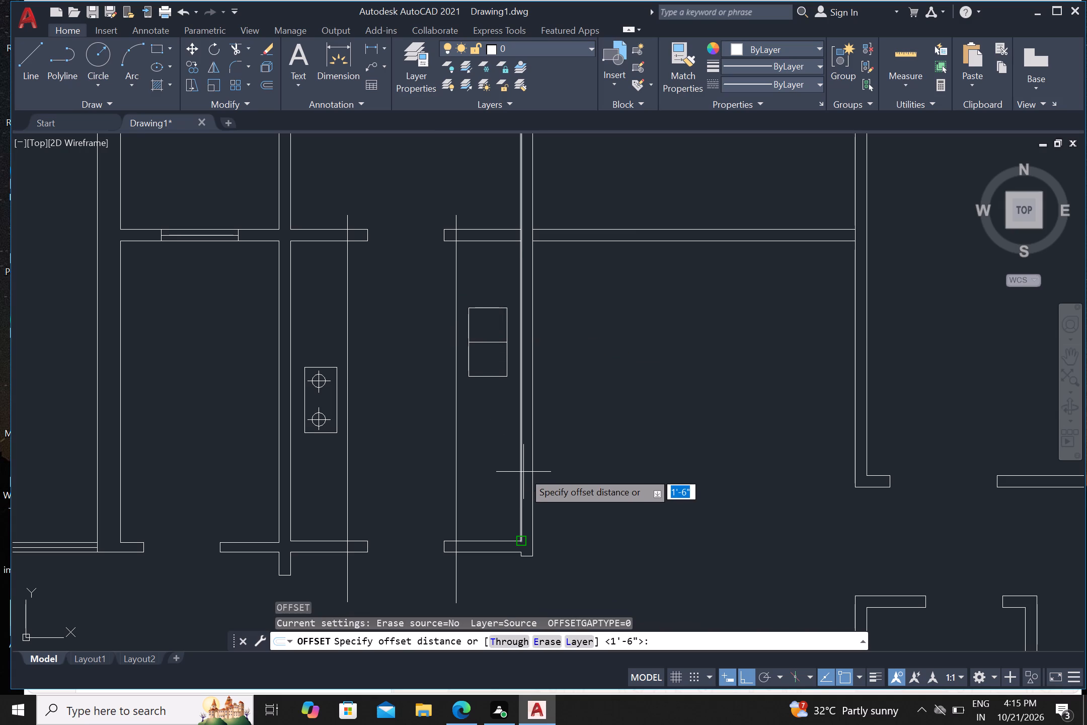
key("2")
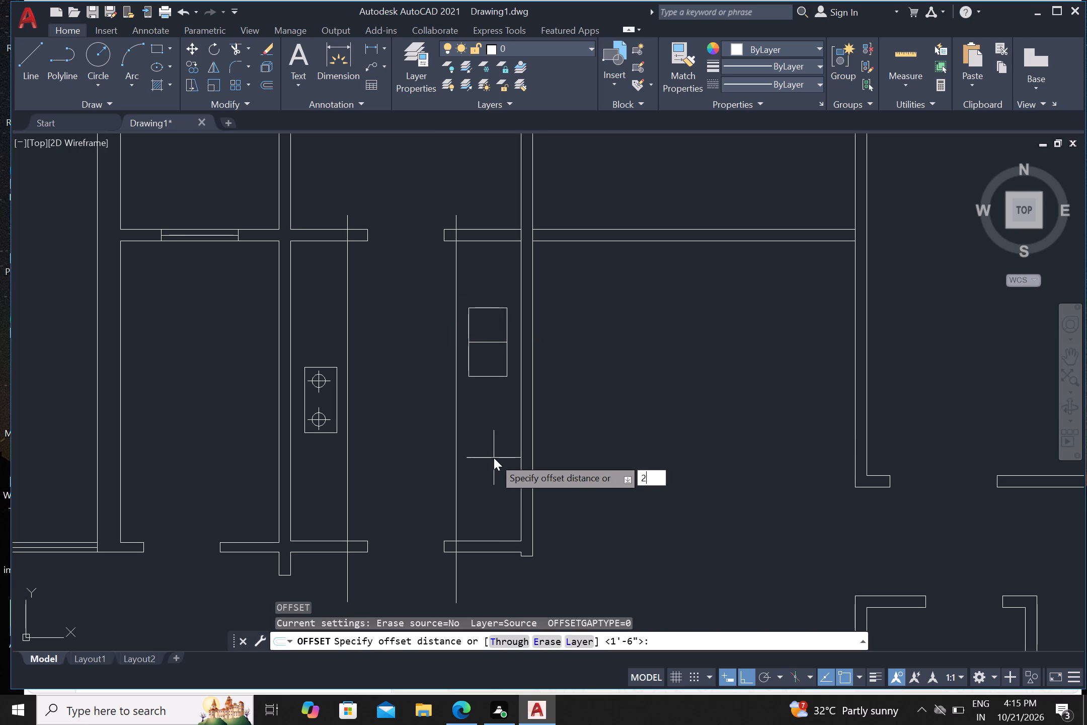
key("shift+quotedbl")
key("Return")
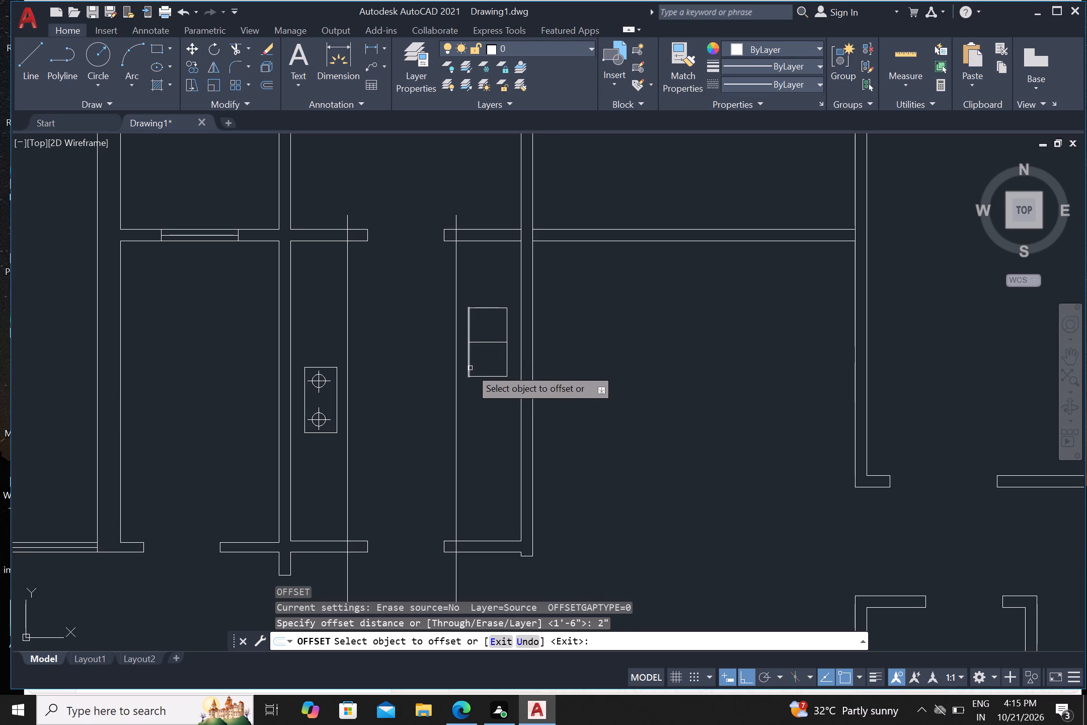
left_click(470, 368)
left_click(489, 360)
left_click_drag(476, 357, 480, 356)
left_click(490, 355)
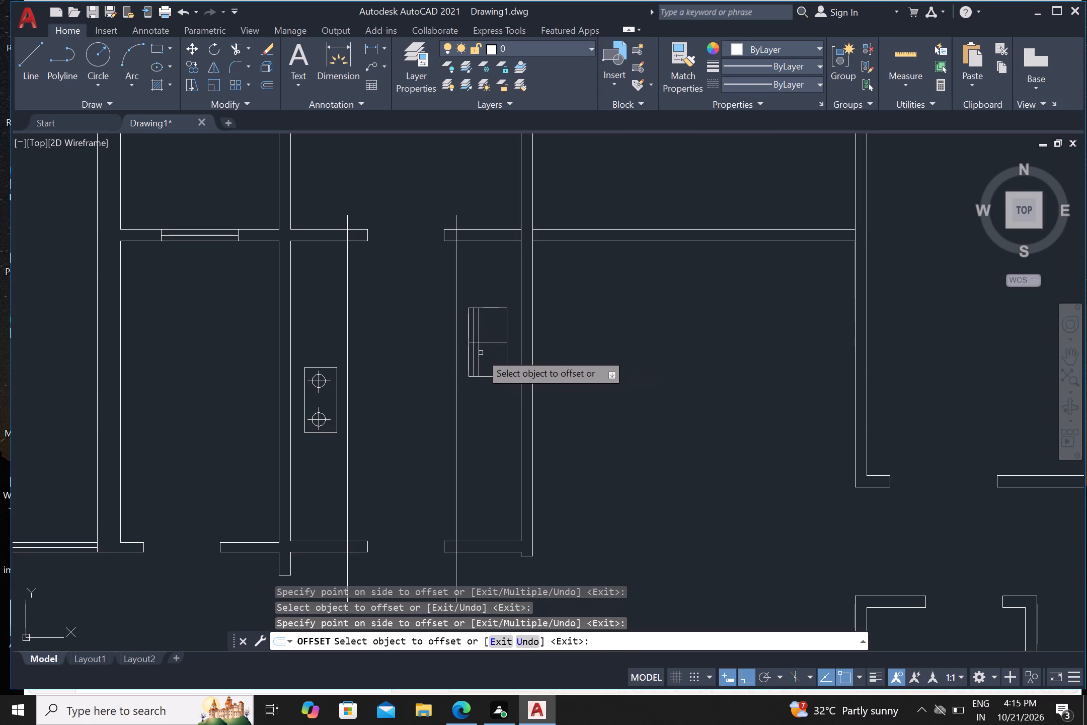
left_click_drag(481, 353, 487, 353)
left_click(493, 352)
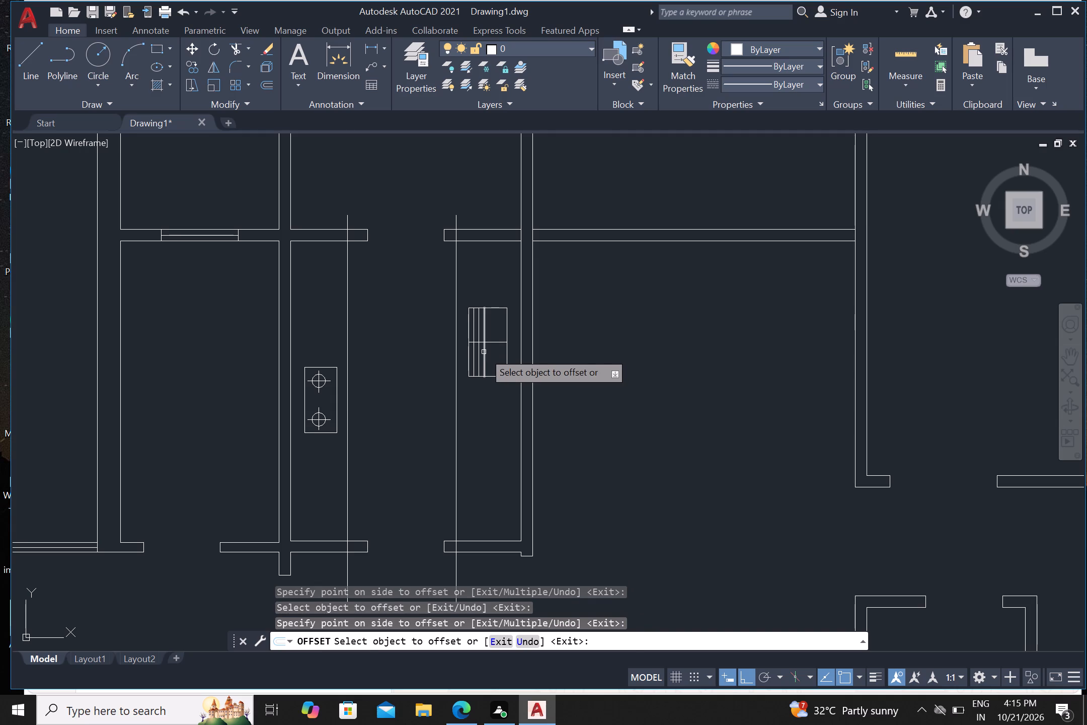
left_click_drag(484, 352, 489, 352)
left_click(501, 354)
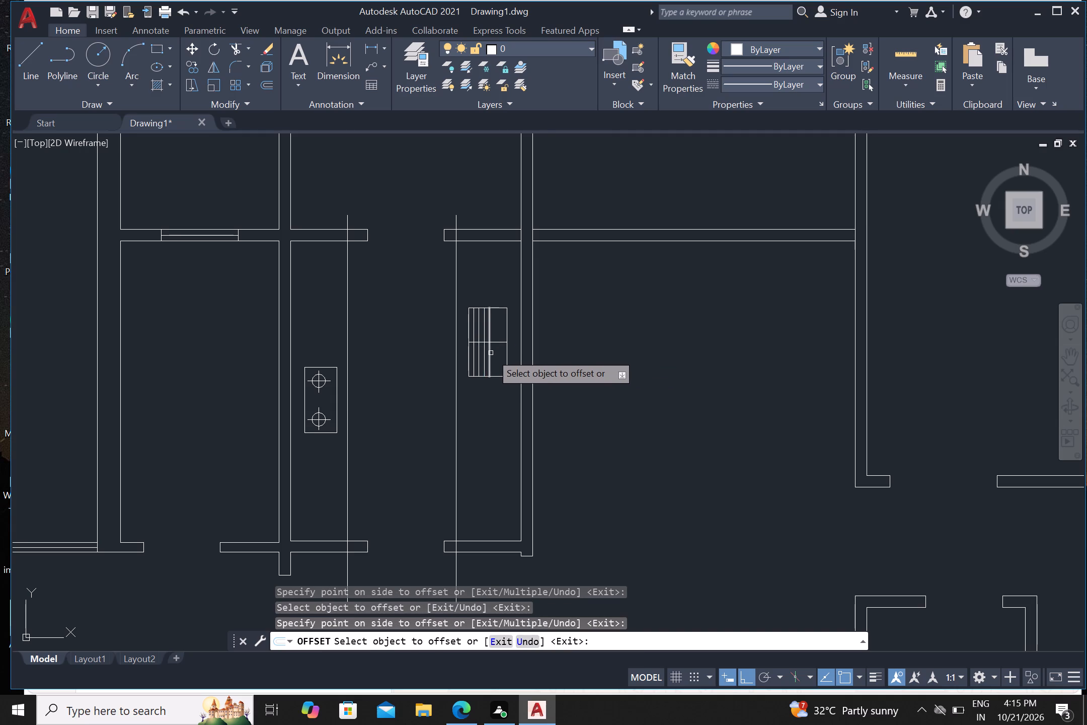
left_click(491, 353)
left_click(504, 352)
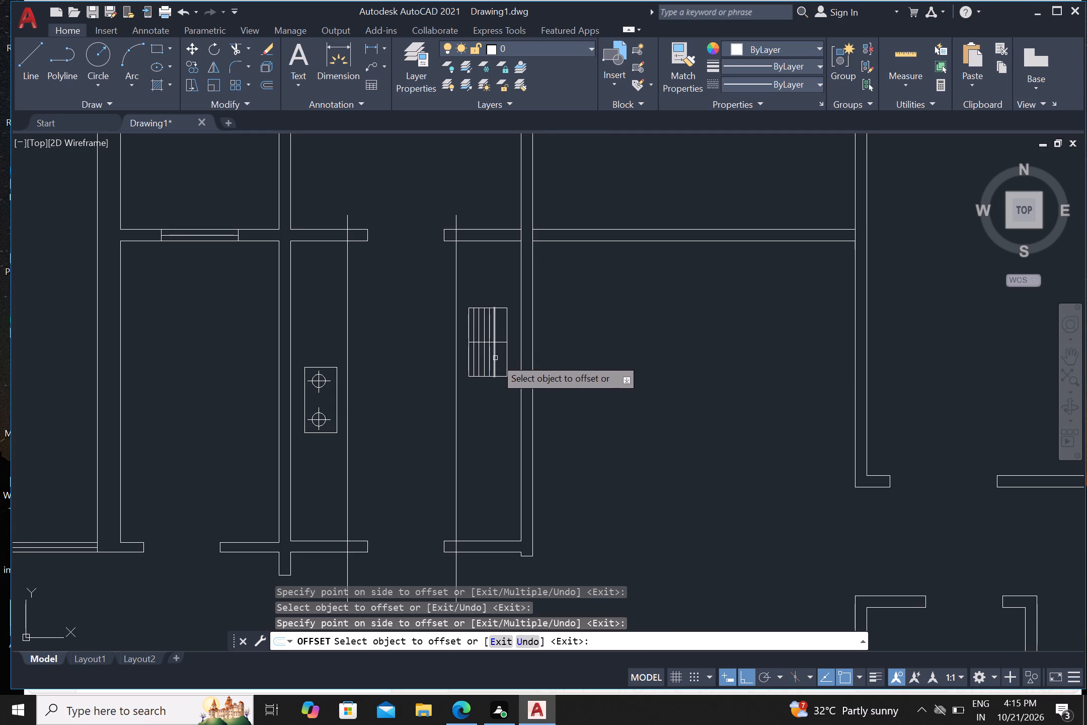
left_click_drag(495, 358, 501, 358)
left_click(505, 358)
double_click(501, 357)
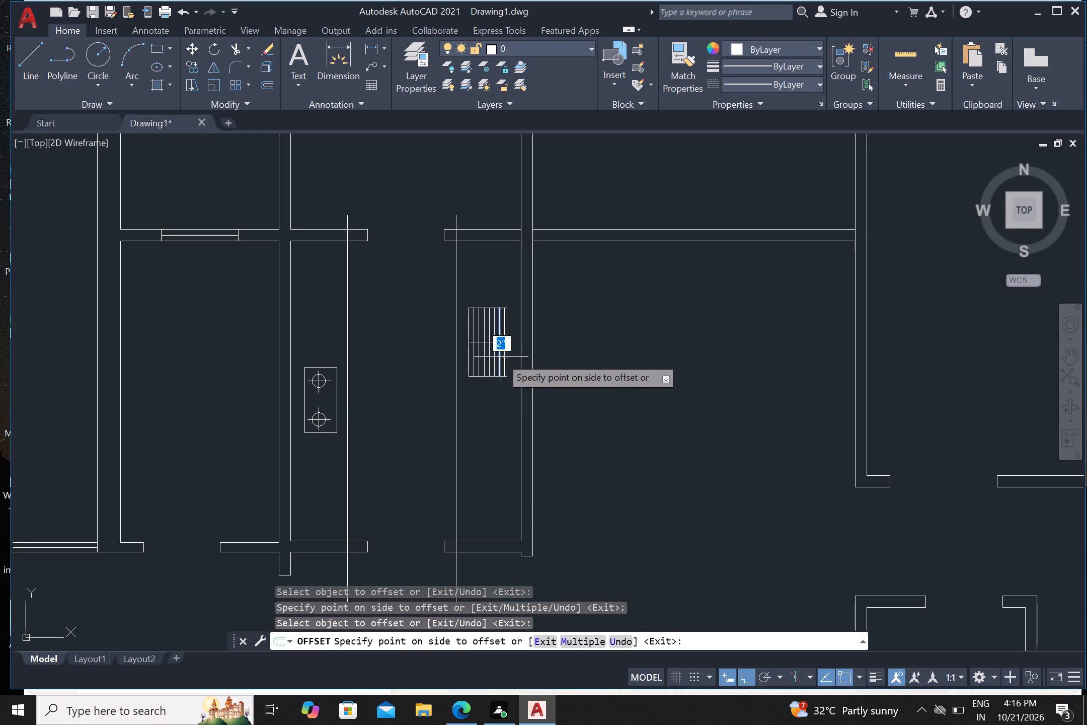
scroll(485, 333, "up", 2)
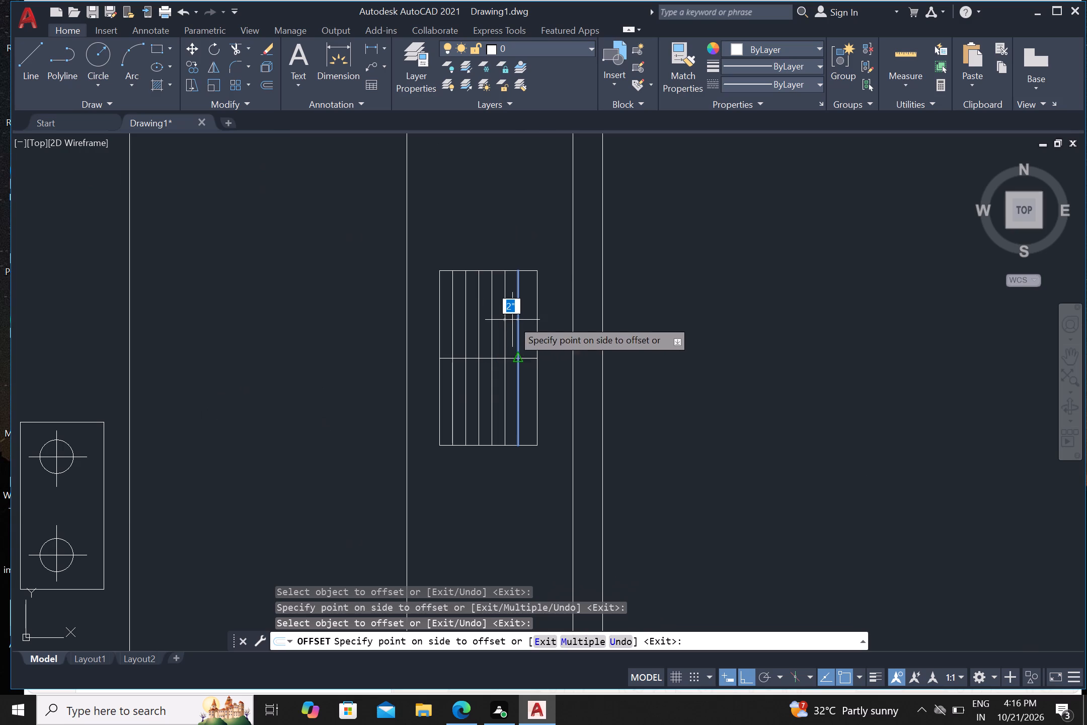
key("Escape")
Trim the six offset lines out of the rectangle's upper half, above the horizontal middle line.
key("t")
key("r")
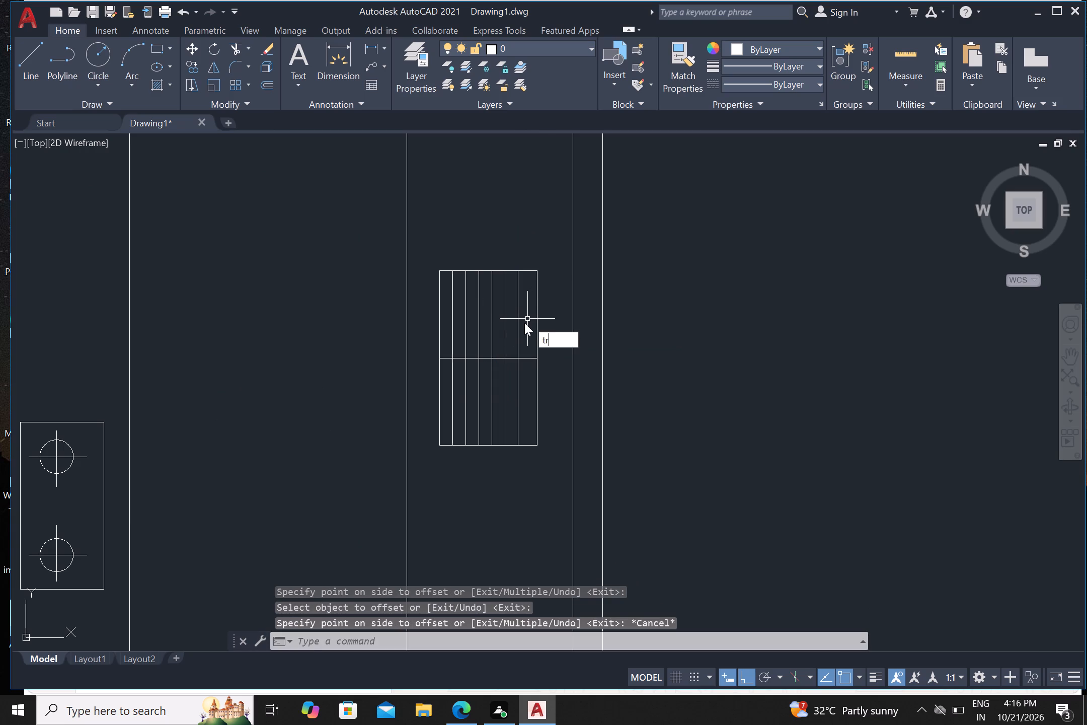
key("Return")
left_click(522, 321)
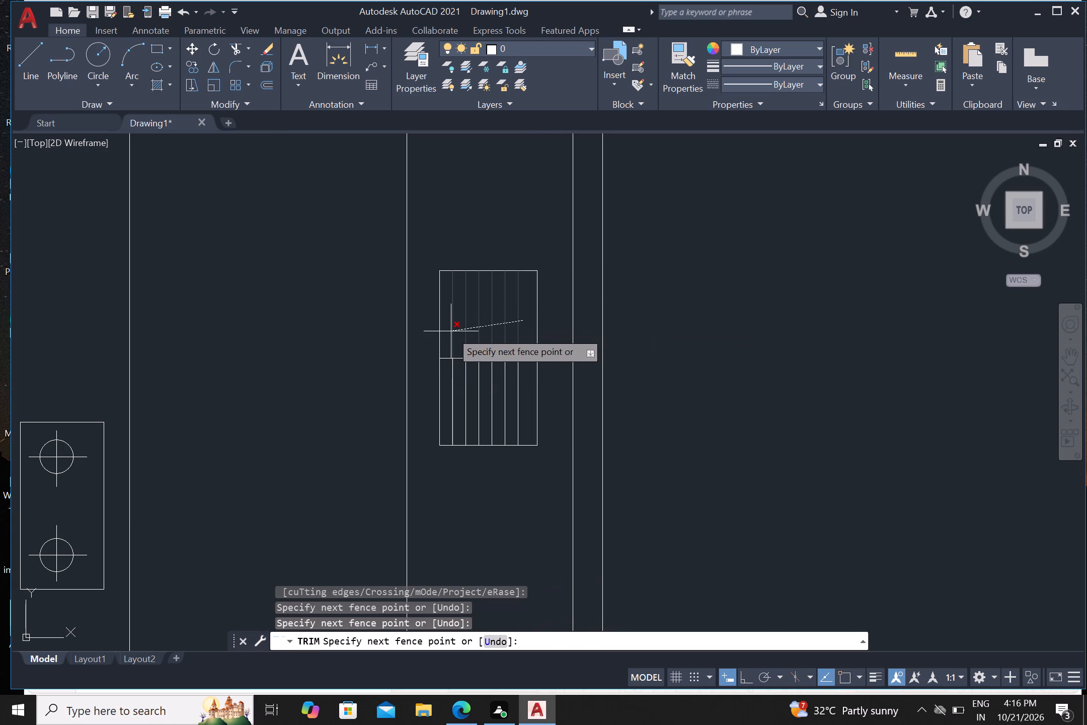
left_click(451, 331)
Draw a circle of about 3 1/2" radius in the empty upper half of the rectangle.
scroll(451, 316, "down", 1)
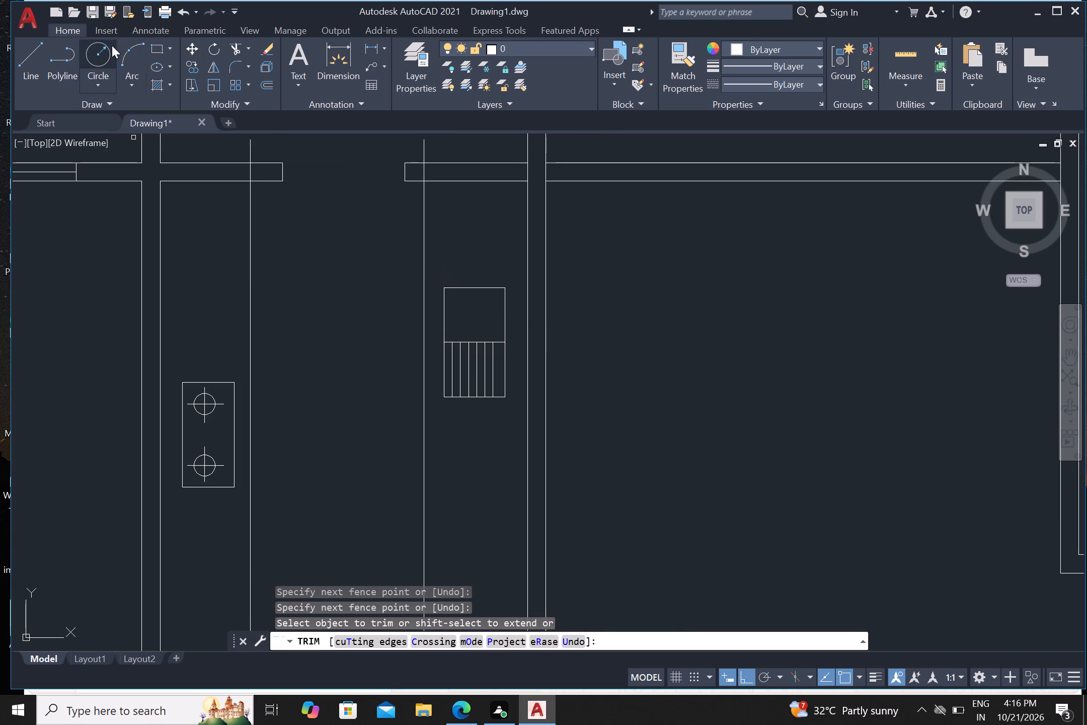
left_click(96, 59)
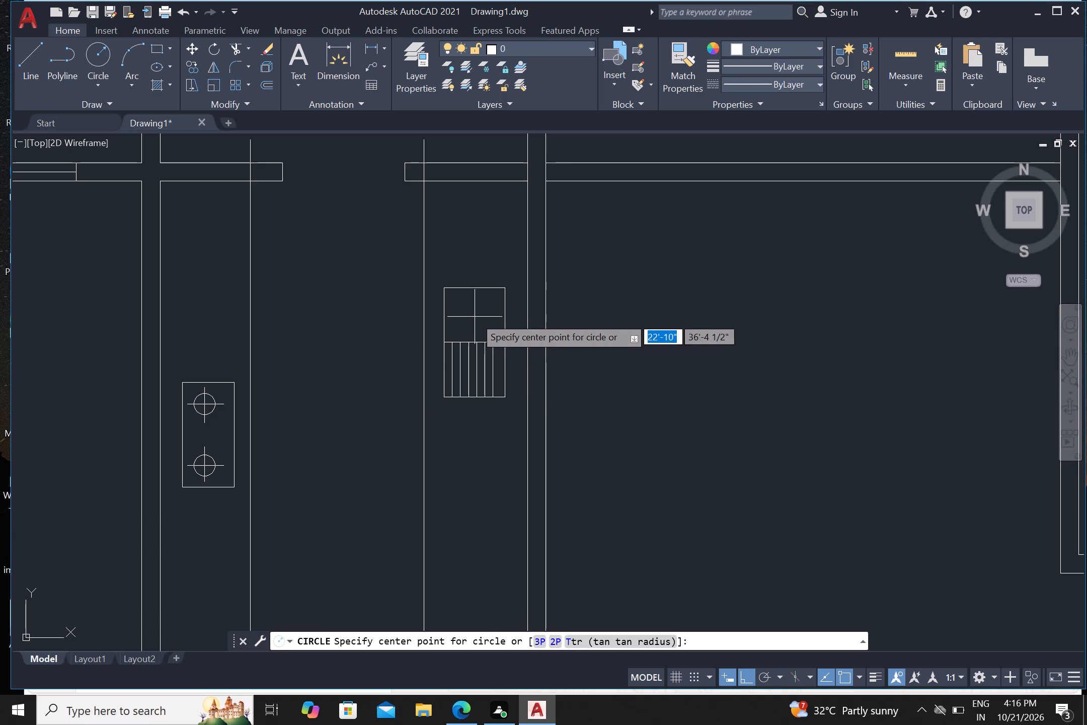
left_click(472, 311)
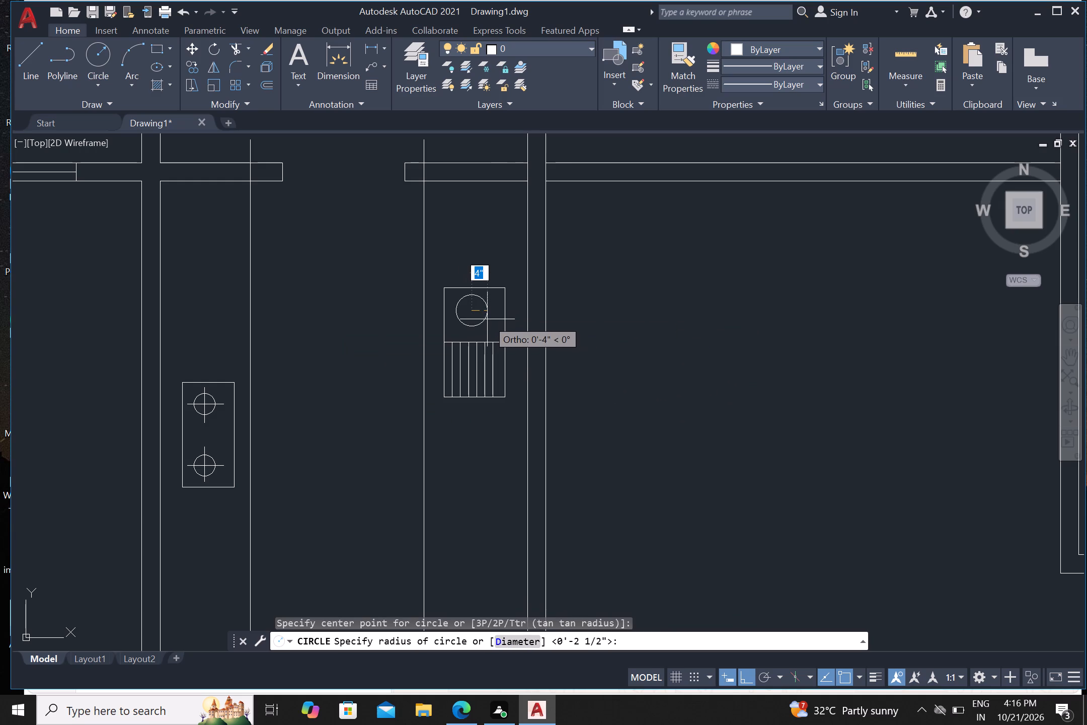
left_click(485, 316)
key("Escape")
key("grave")
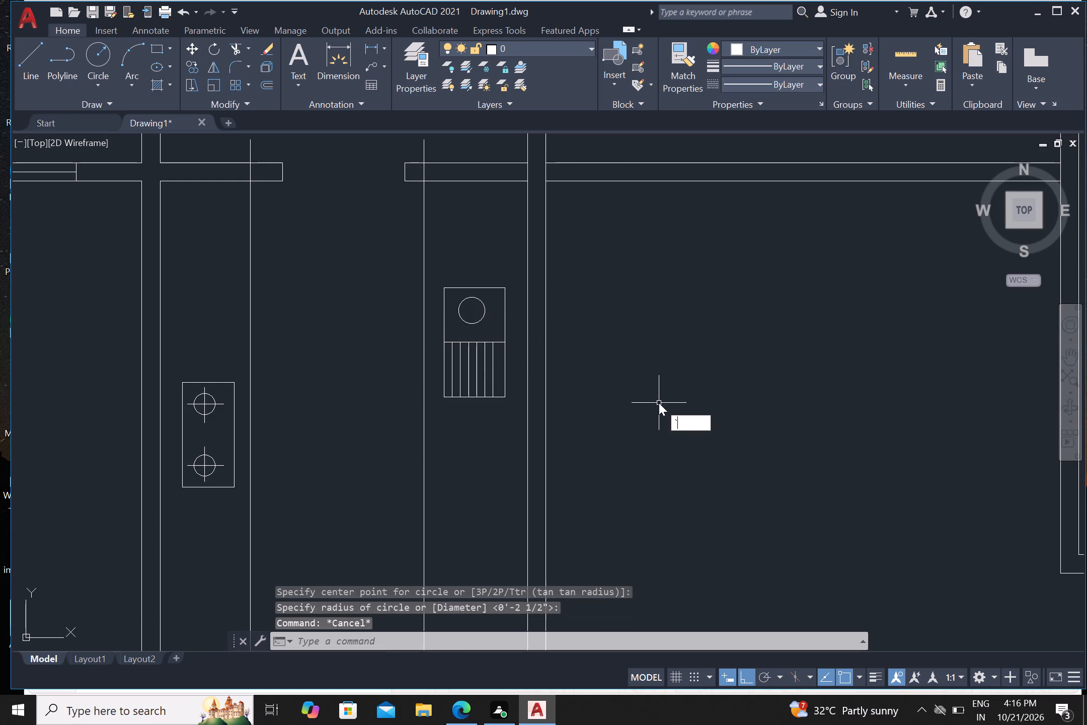
Trim the south ends of both kitchen counter lines back to the inner face of the kitchen's south wall.
scroll(660, 401, "down", 2)
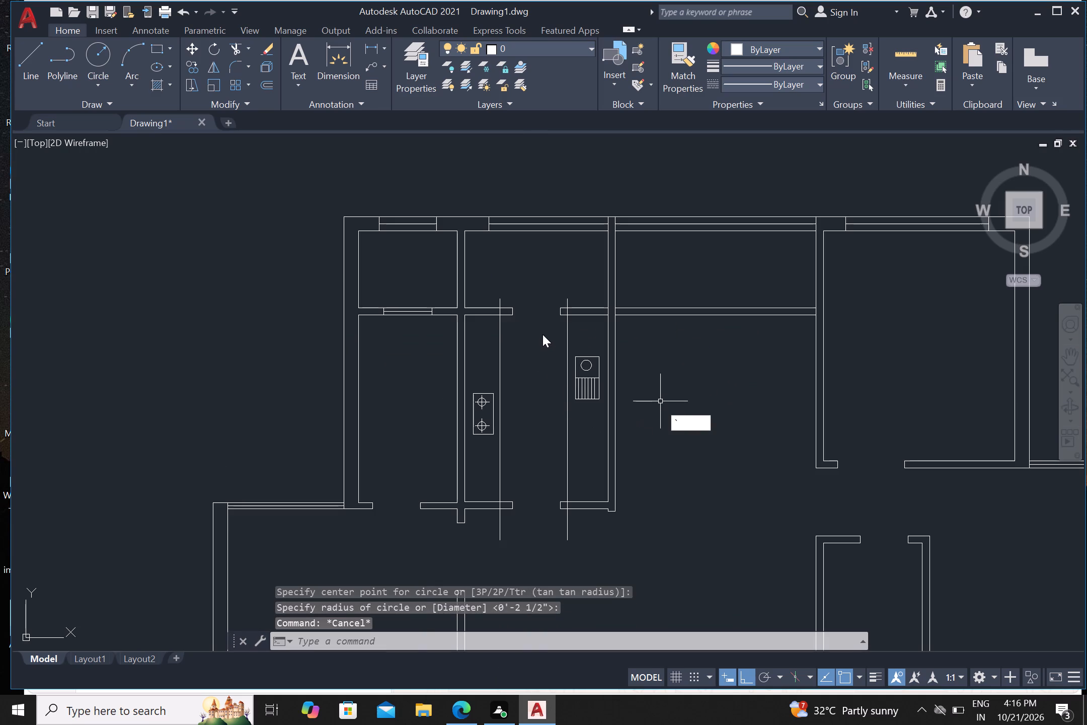
key("Escape")
type("tr")
key("Return")
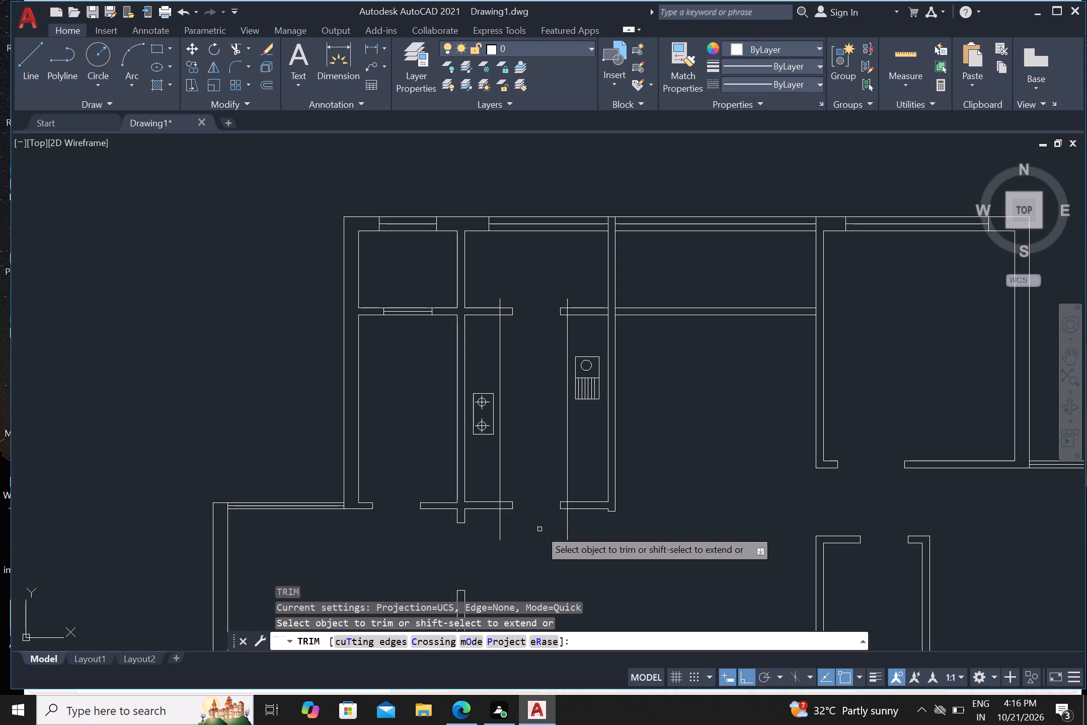
left_click(491, 522)
left_click(578, 525)
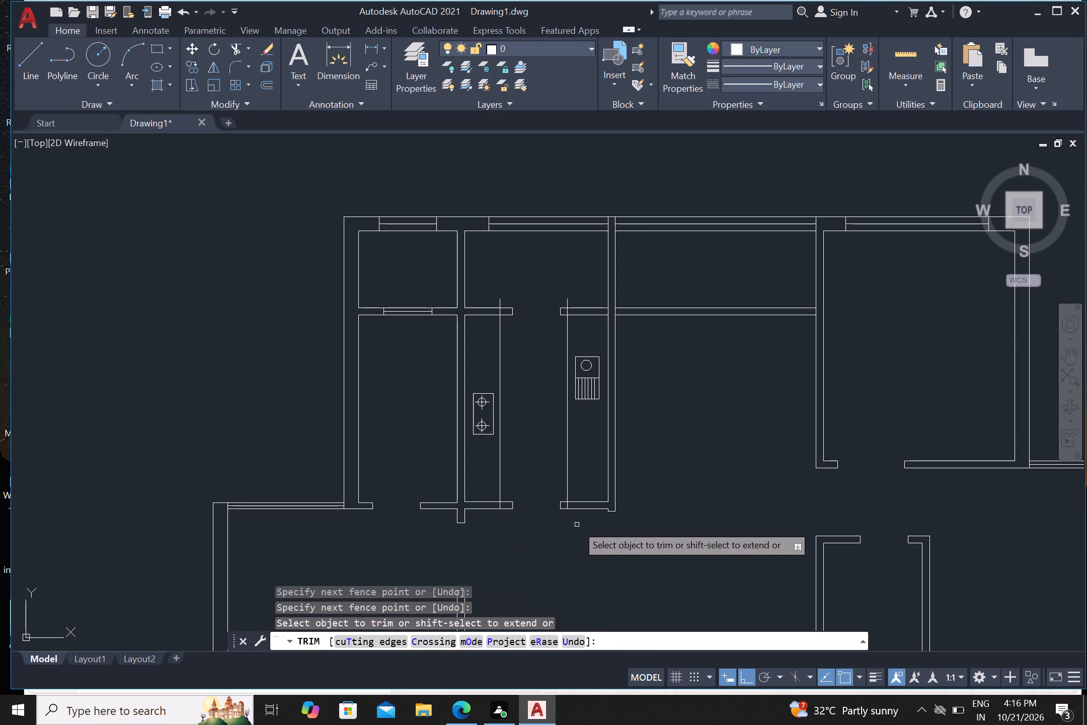
scroll(549, 516, "up", 1)
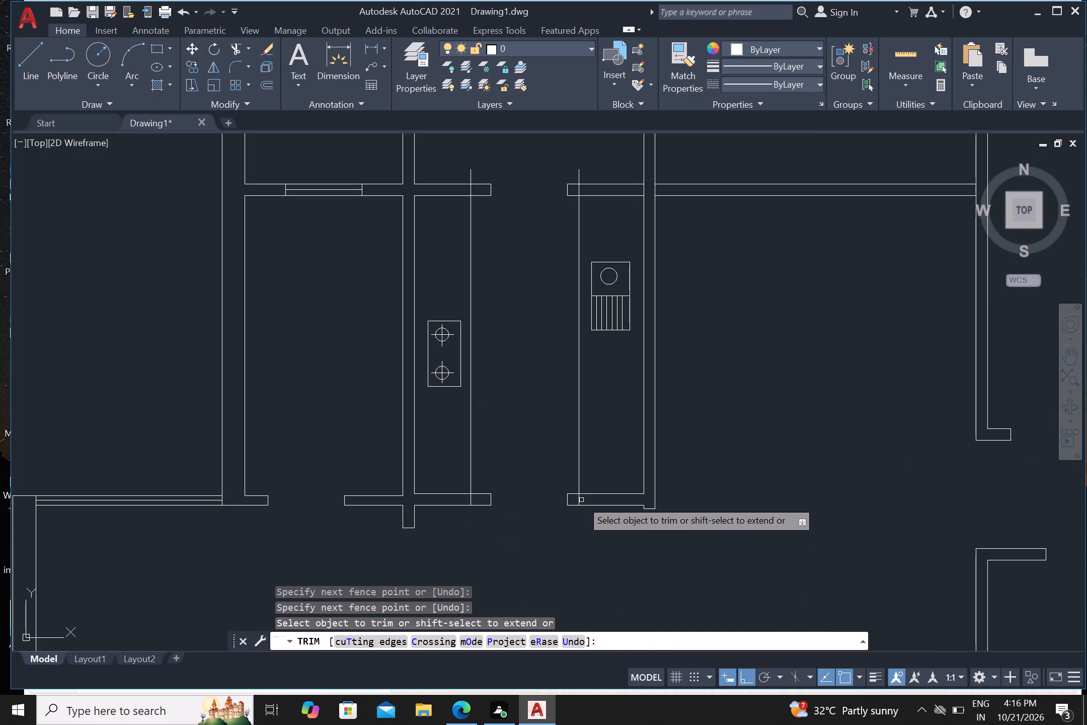
left_click(579, 500)
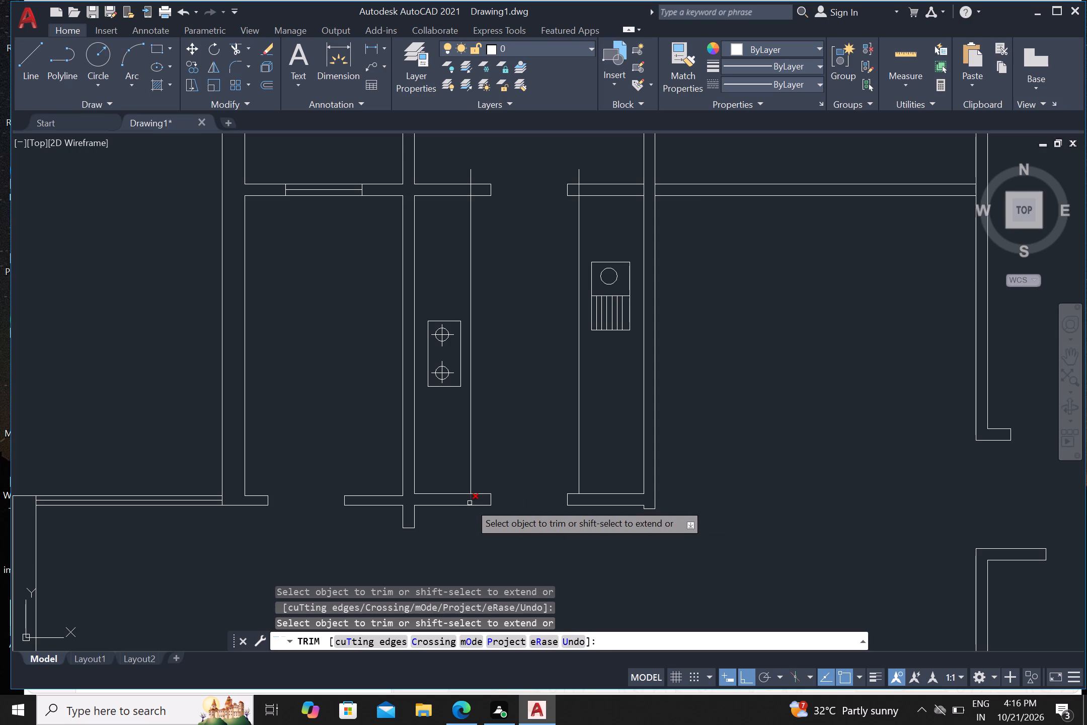
left_click(470, 503)
Trim the north ends of both counter lines back to the inner face of the kitchen's north wall.
scroll(472, 494, "down", 1)
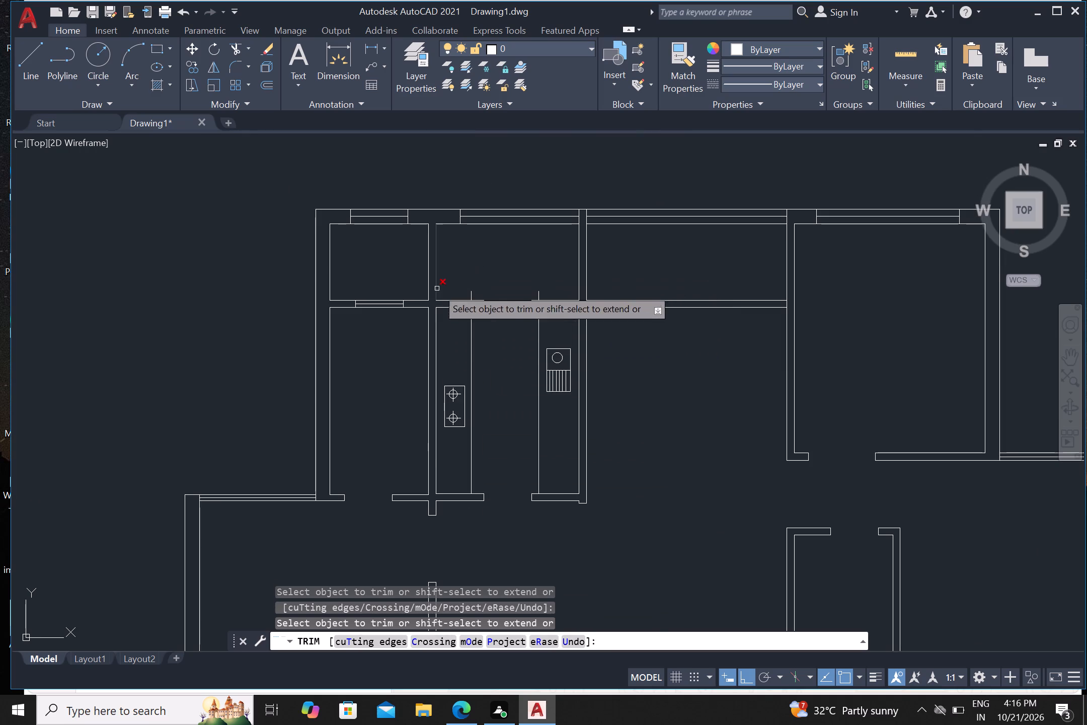
scroll(460, 291, "up", 2)
left_click(473, 305)
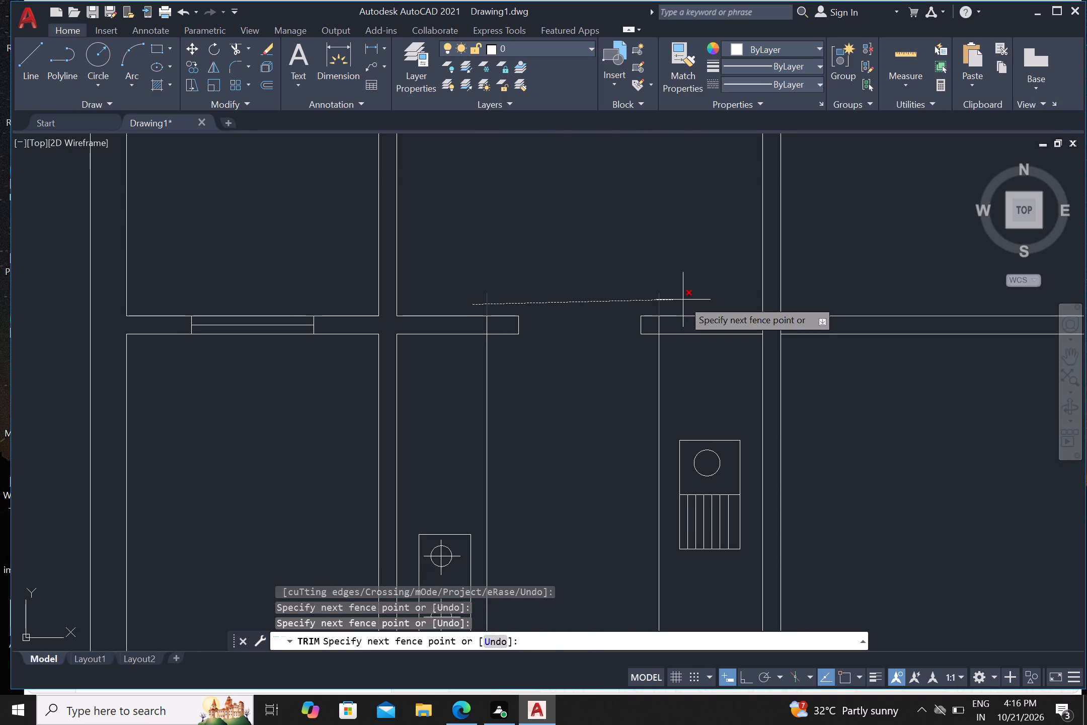
left_click(683, 300)
left_click(659, 327)
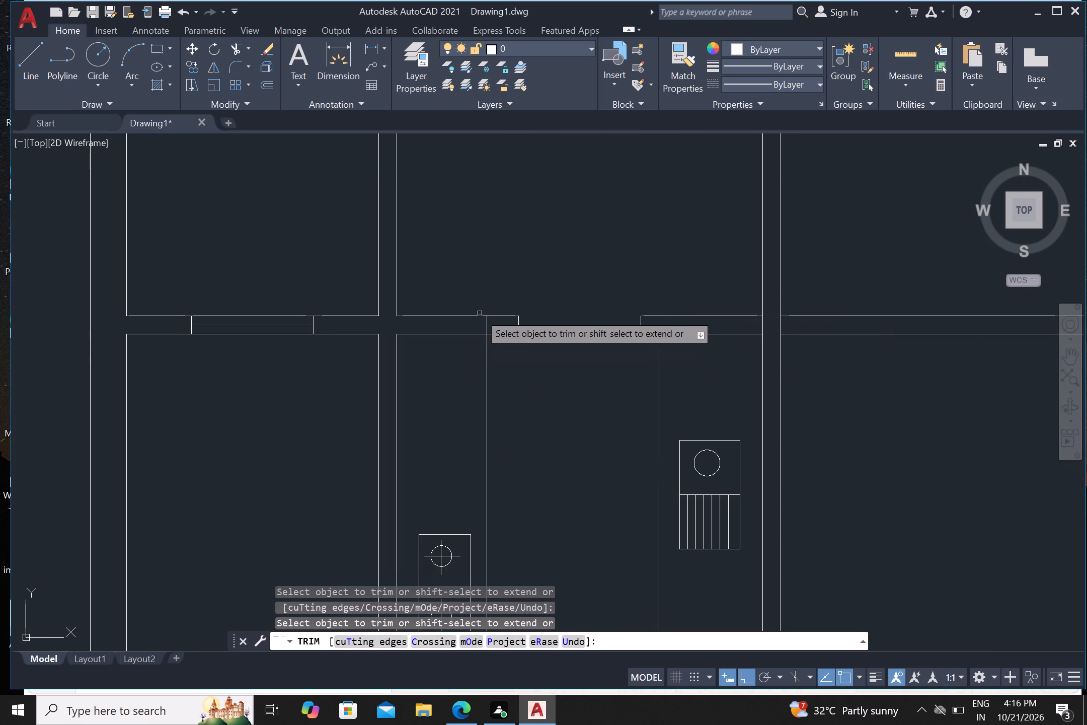
left_click(485, 325)
Finish trimming and look over the whole floor plan with its counters and fixtures.
scroll(485, 332, "down", 3)
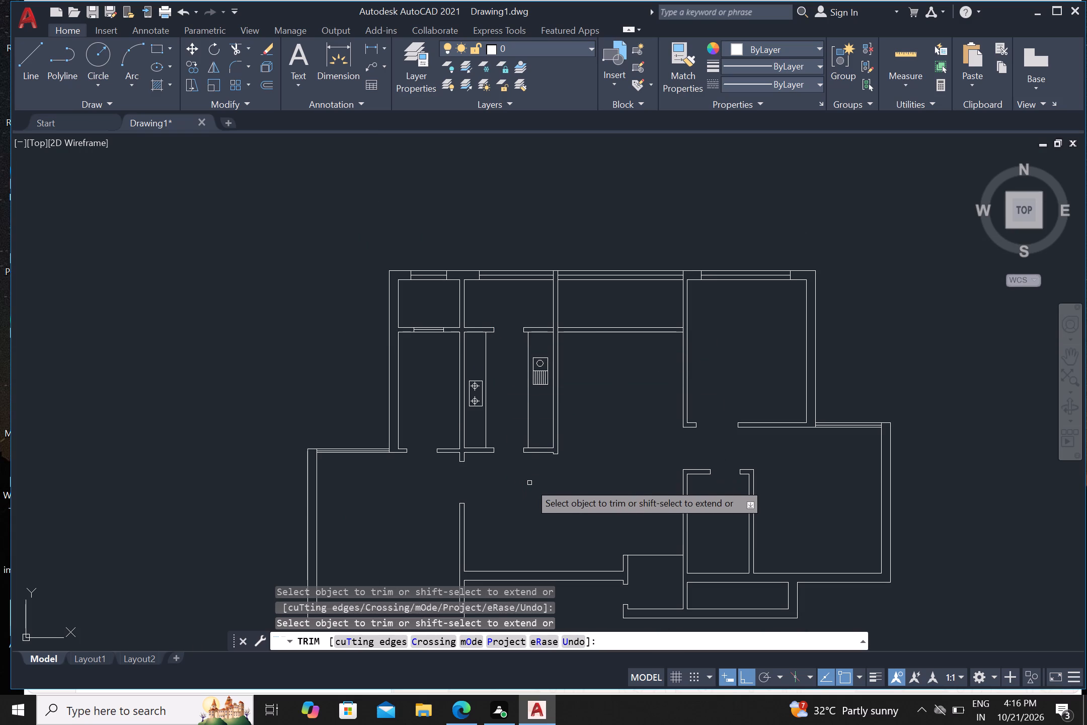
scroll(595, 465, "down", 1)
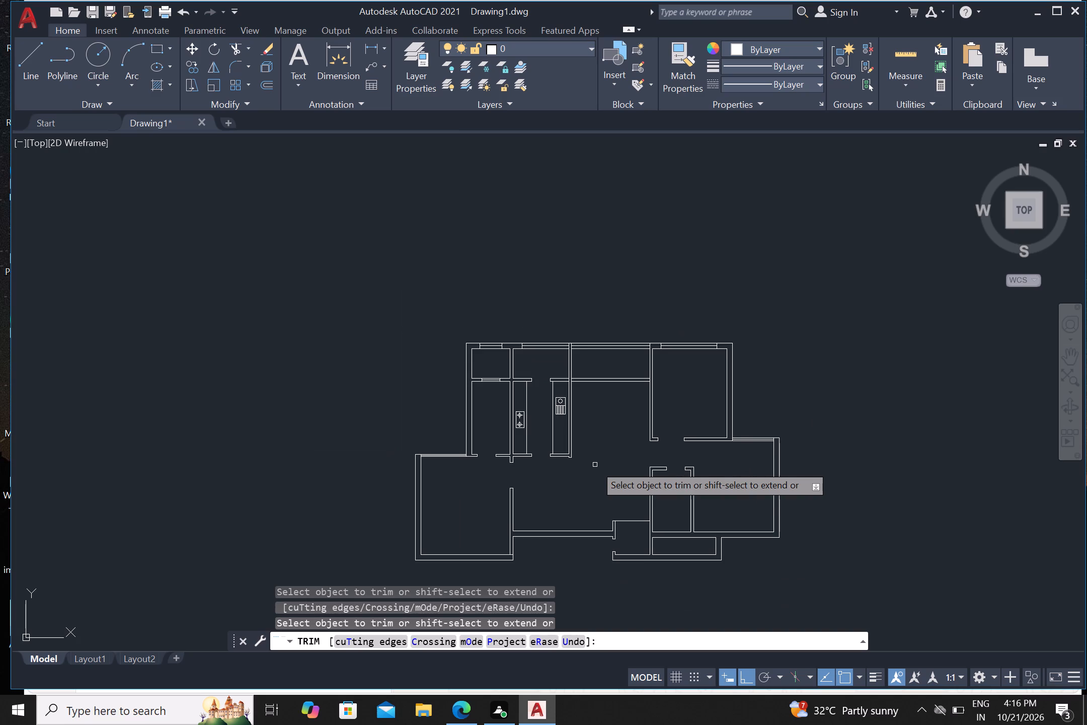
middle_click_drag(559, 503, 545, 399)
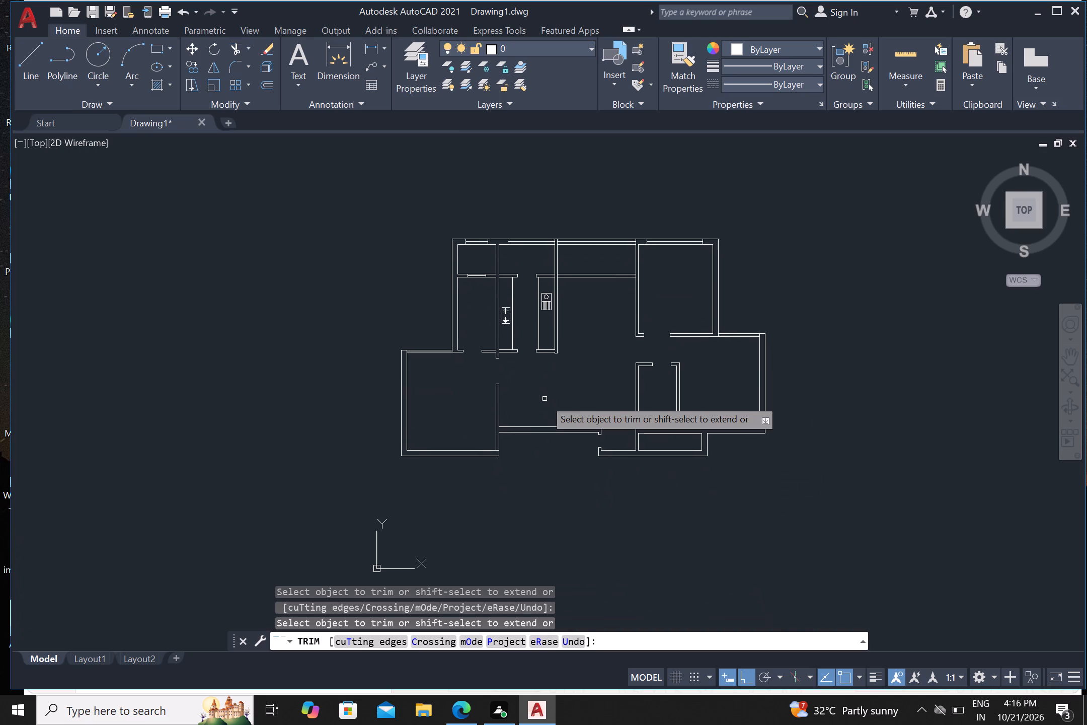
scroll(669, 271, "up", 2)
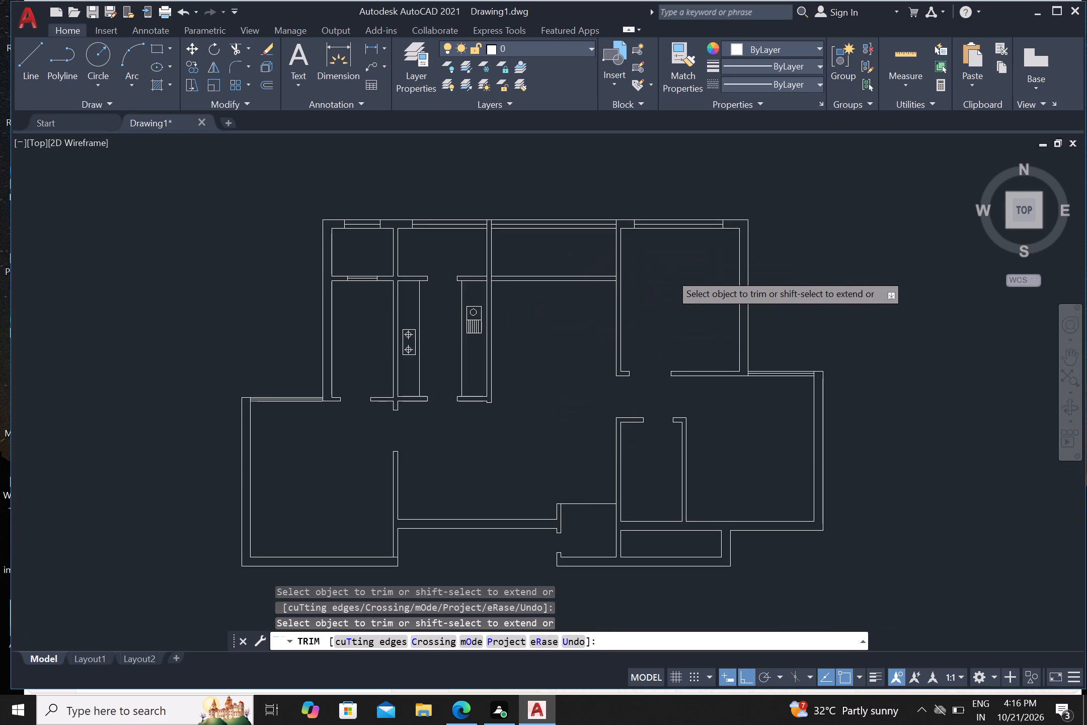
scroll(697, 295, "down", 1)
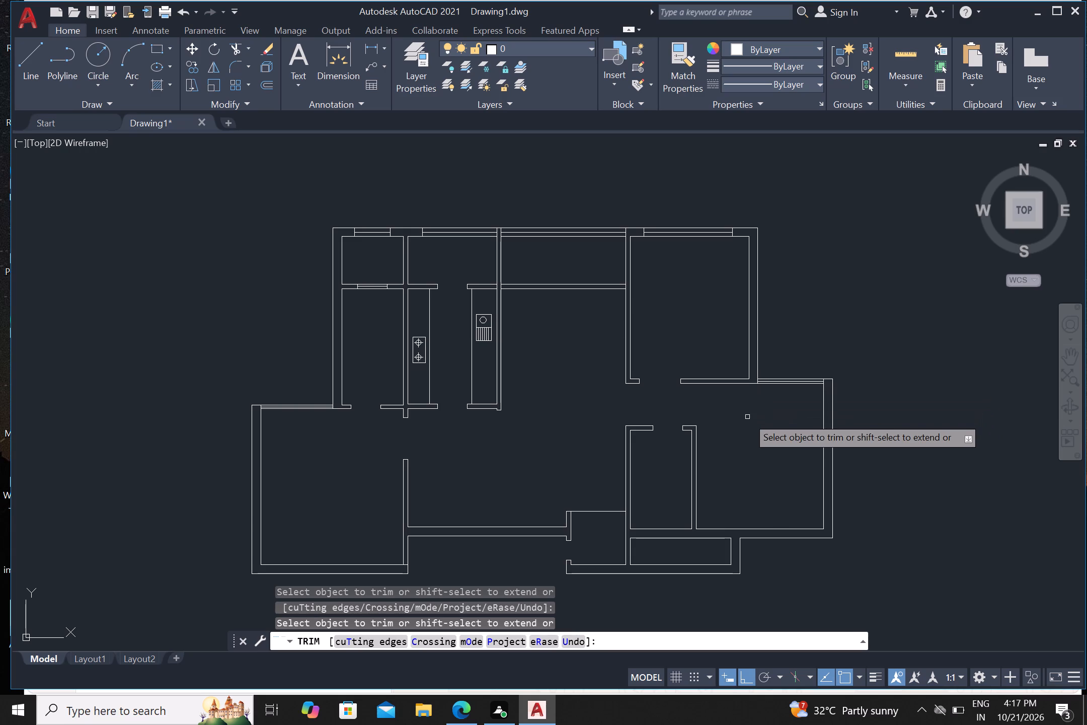
scroll(748, 417, "down", 1)
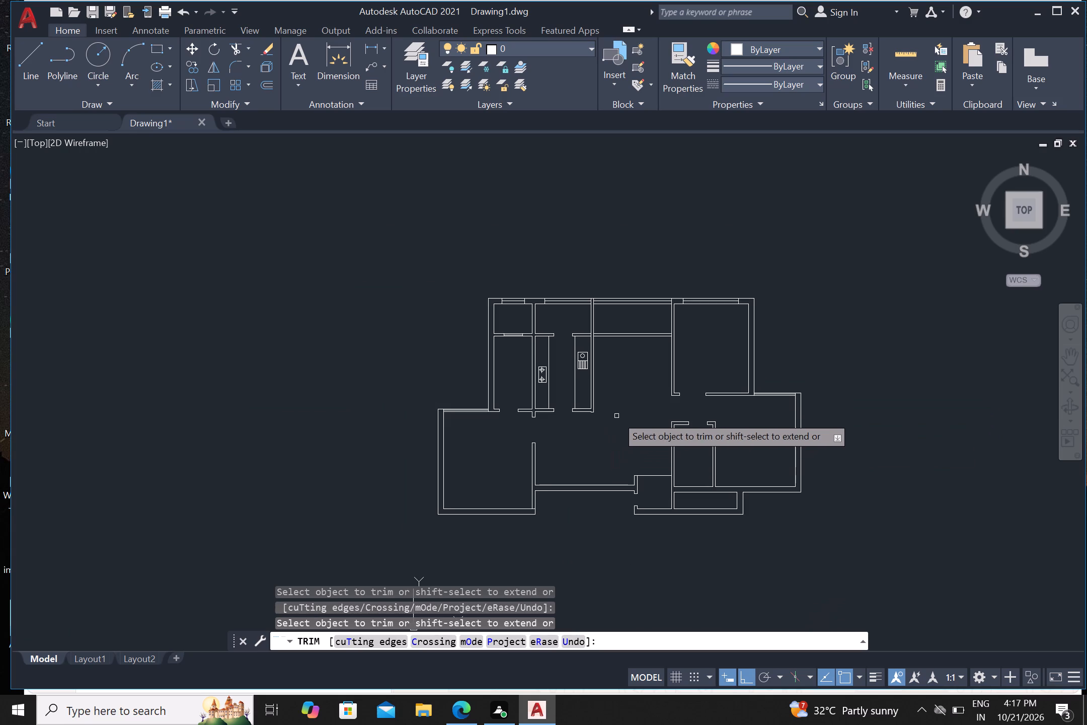
middle_click_drag(590, 448, 553, 401)
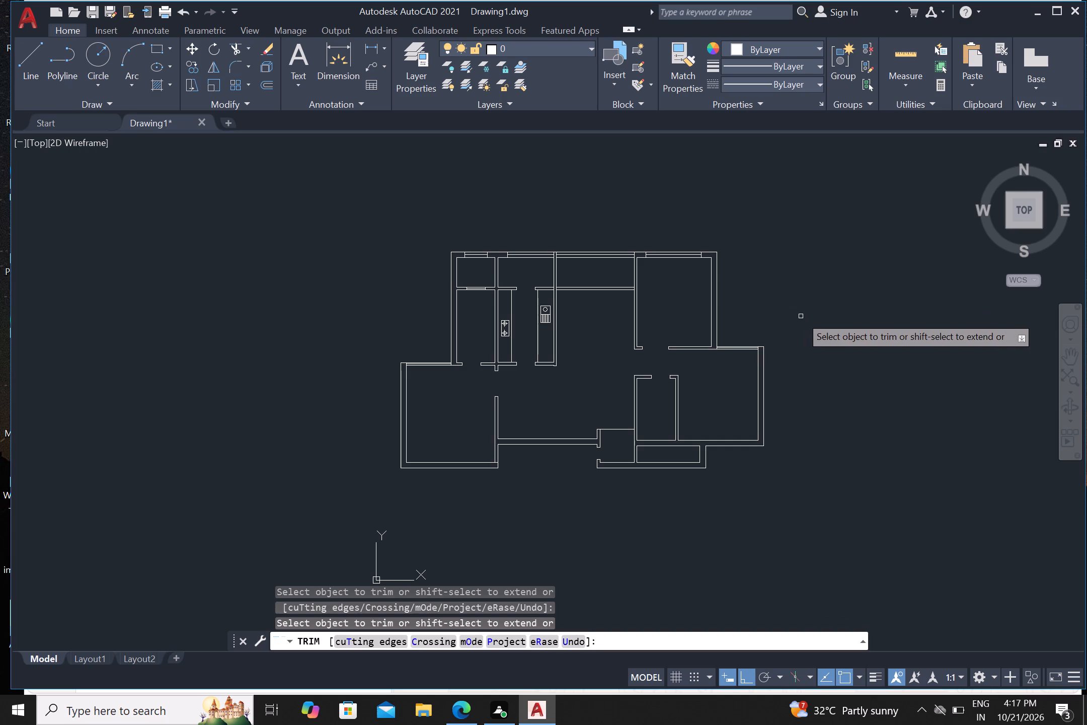
key("Escape")
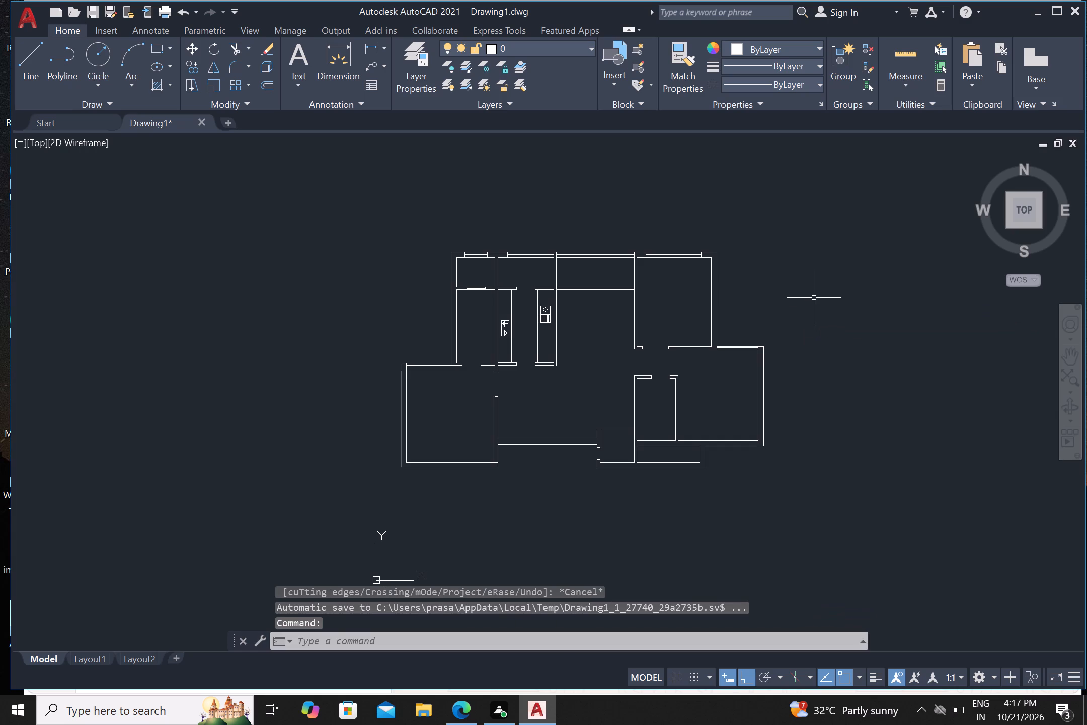
Draw a closed rectangle 6' wide by 8' long from lines in the empty area east of the floor plan.
key("l")
key("Return")
left_click(856, 291)
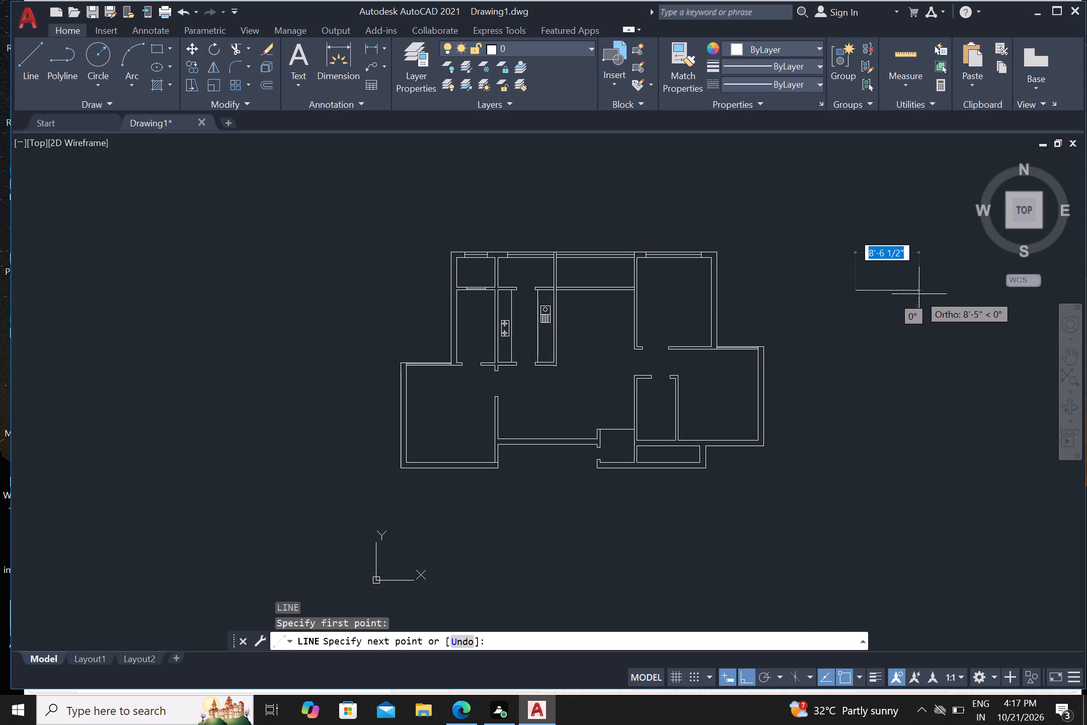
type("6'")
key("Return")
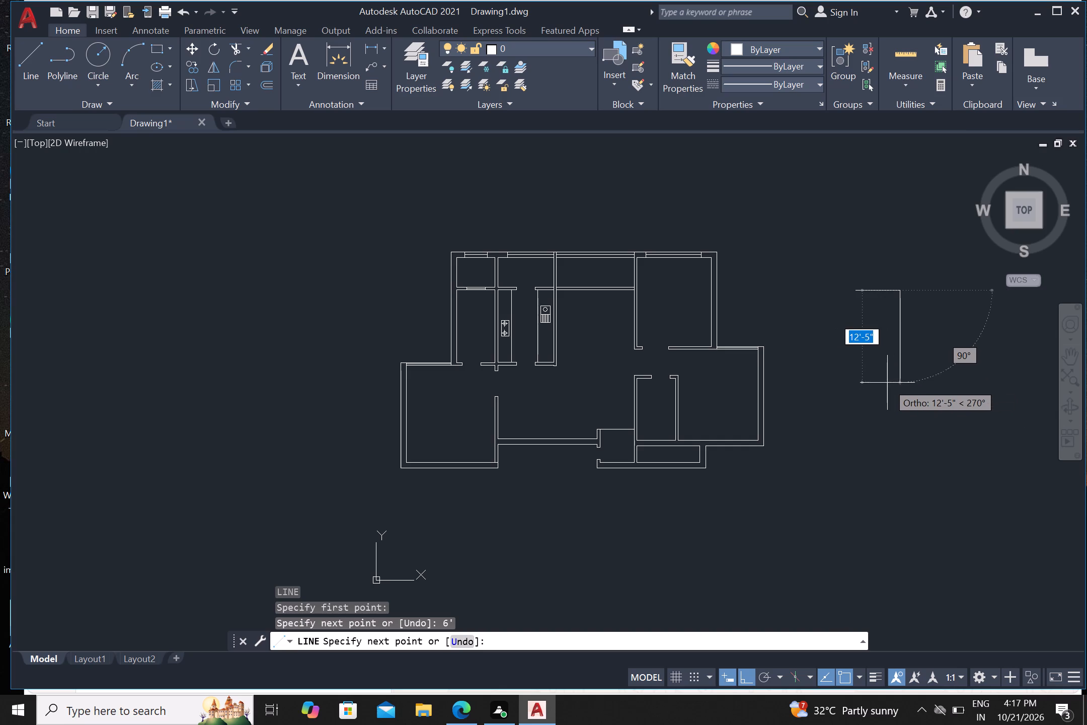
type("8'")
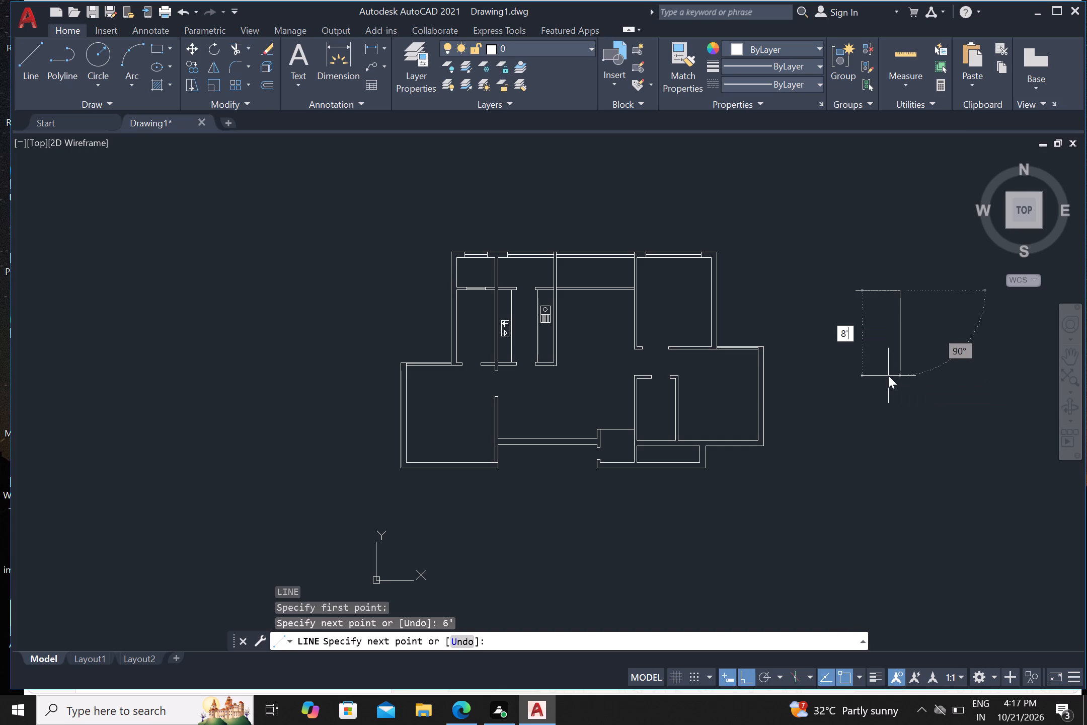
key("Return")
type("6'")
key("Return")
key("c")
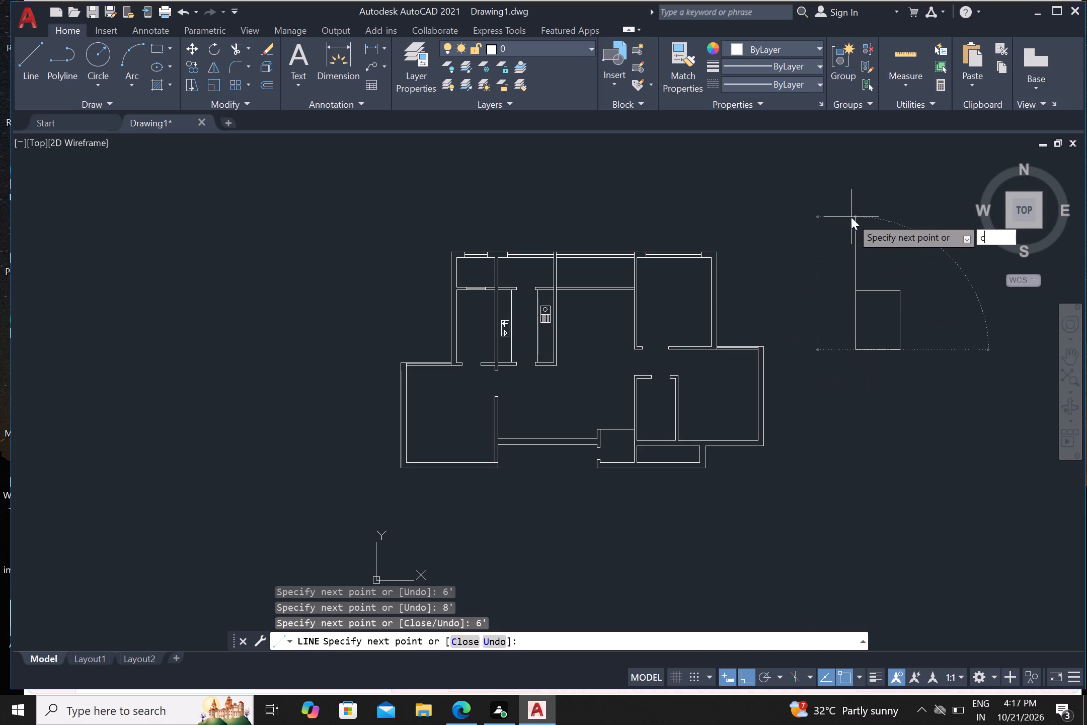
key("Return")
key("Escape")
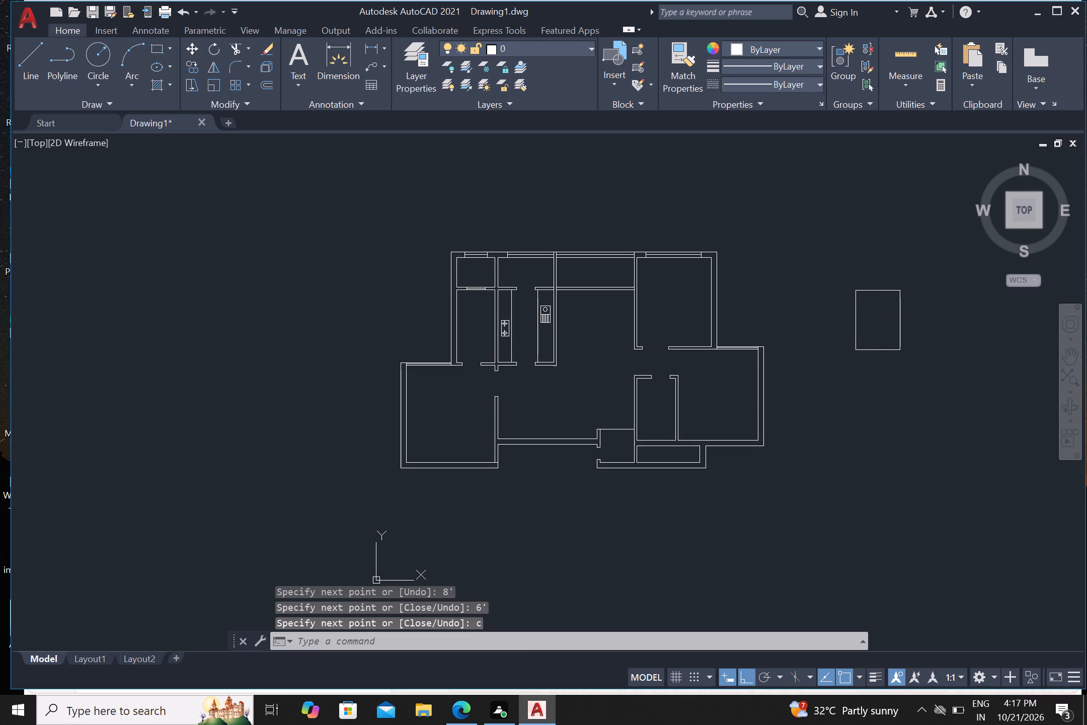
Offset the new rectangle's north side 2" inward.
scroll(887, 313, "up", 1)
key("o")
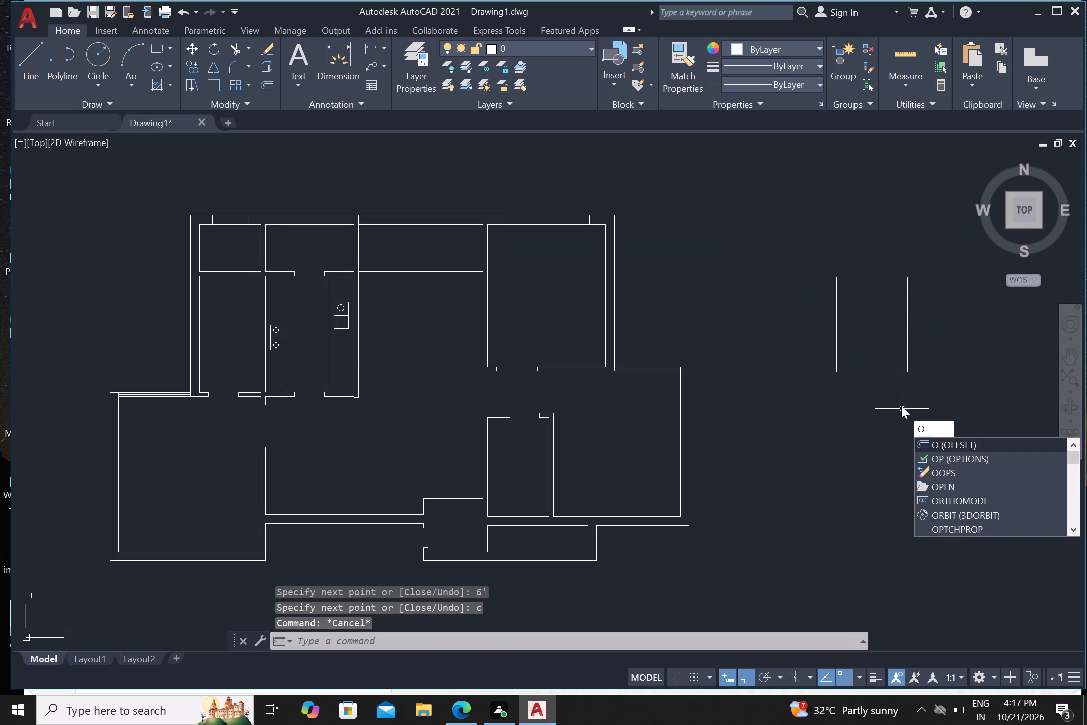
key("Return")
key("2")
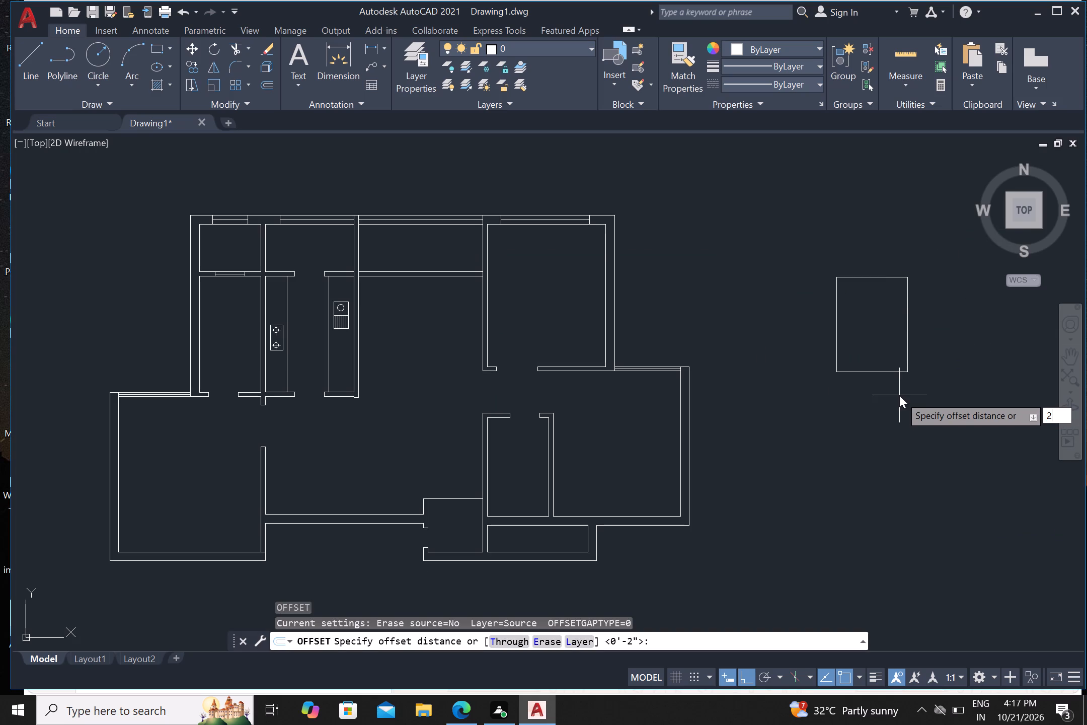
key("shift+quotedbl")
key("Return")
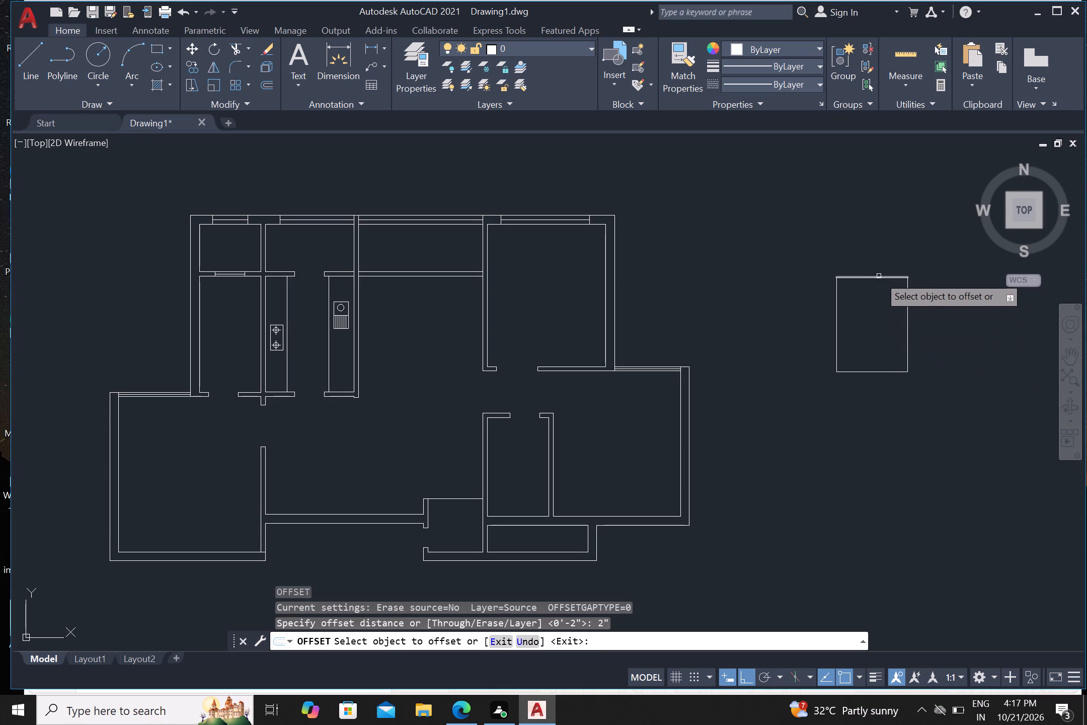
left_click(881, 276)
left_click(883, 324)
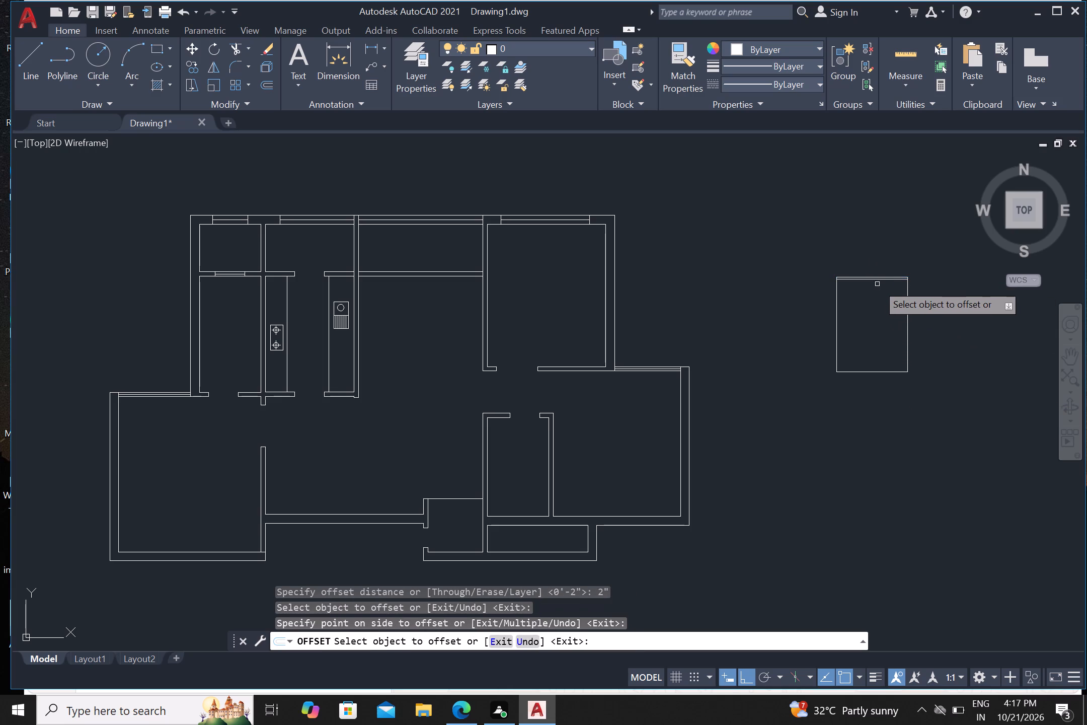
Offset the inner line near the rectangle's north side 2' southward.
scroll(873, 281, "up", 2)
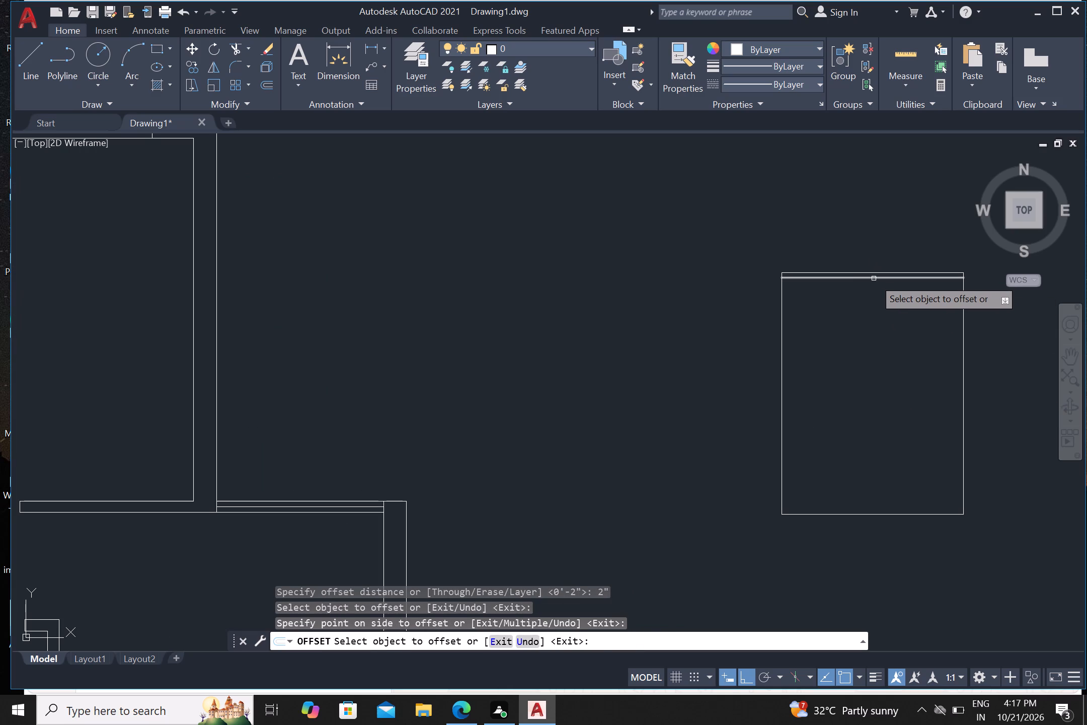
left_click(874, 278)
type("2'")
key("Return")
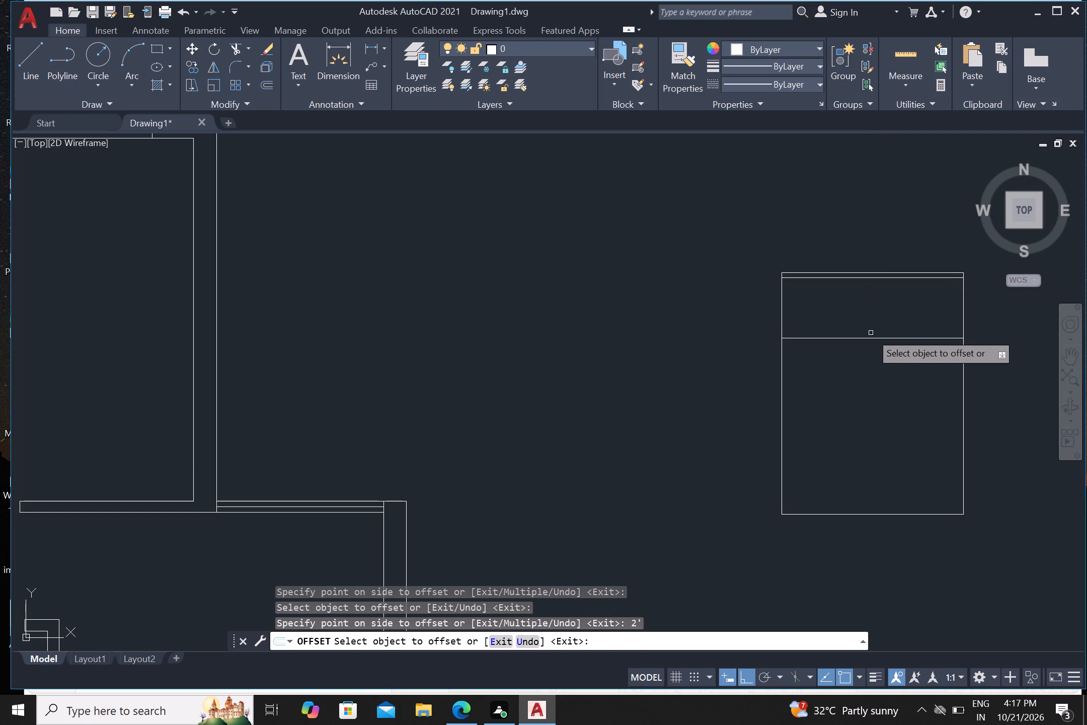
scroll(858, 338, "down", 1)
key("Escape")
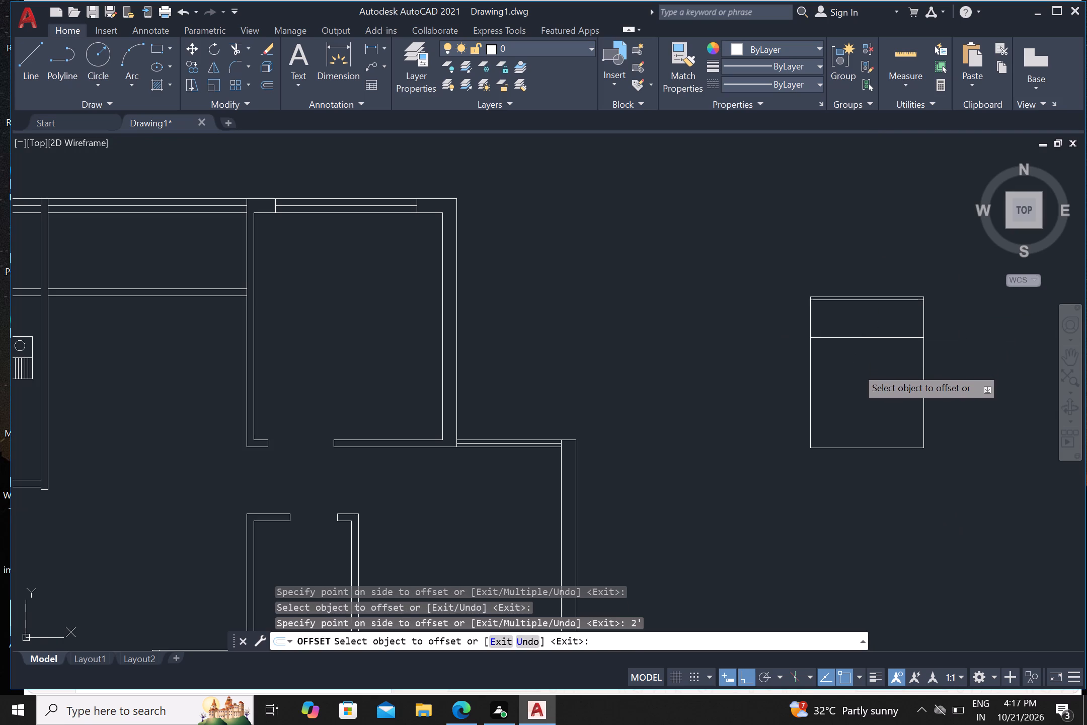
Draw a triangle joining the southern offset line's midpoint to the midpoints of the rectangle's west and east sides.
key("l")
key("Return")
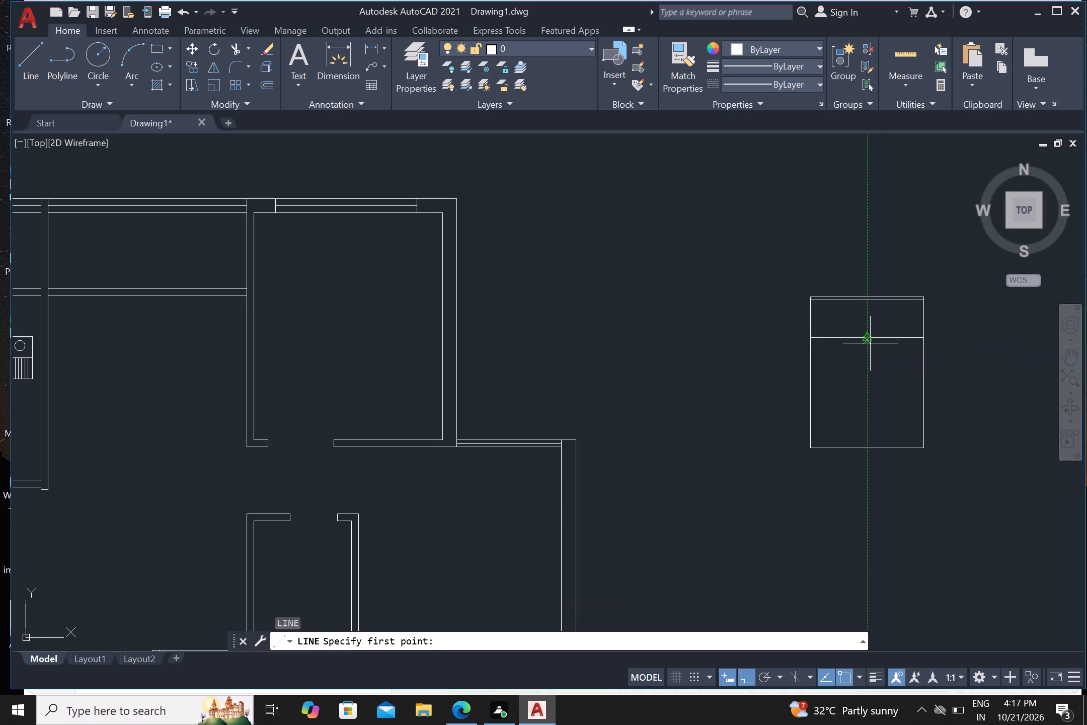
left_click(867, 338)
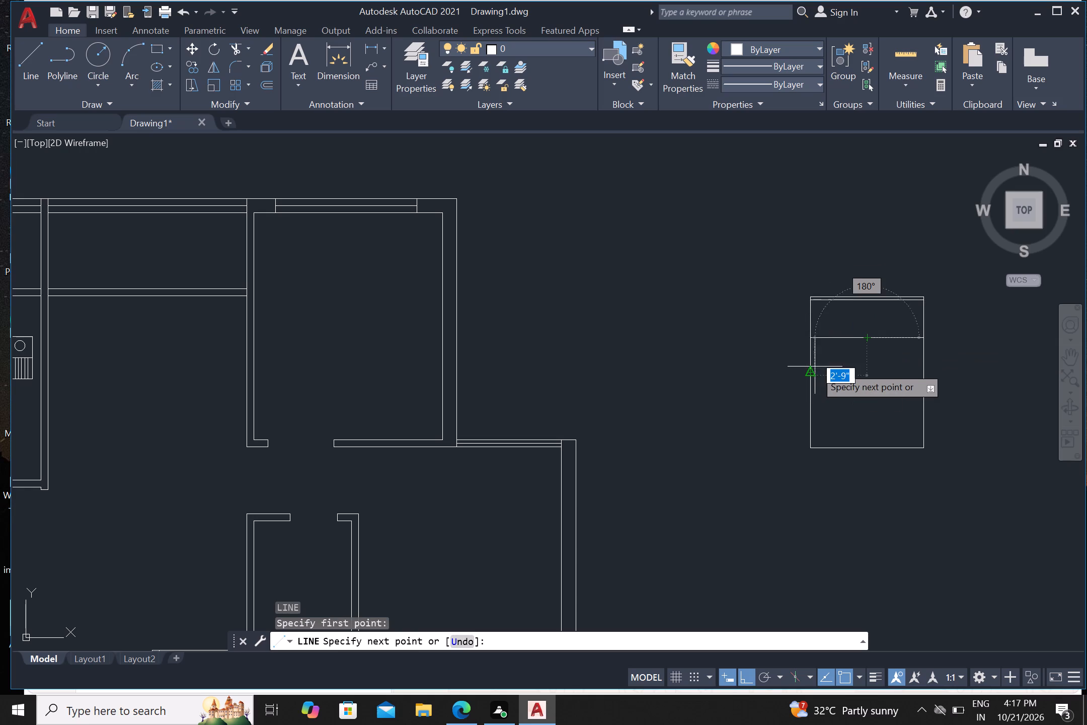
scroll(807, 377, "up", 2)
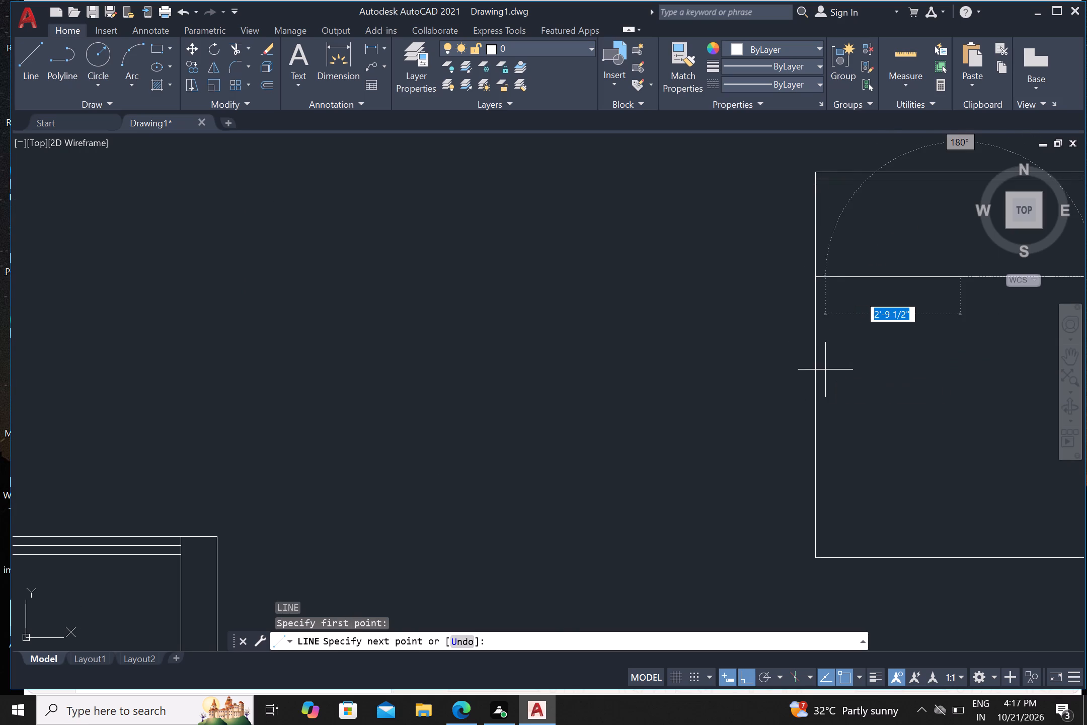
left_click(818, 368)
scroll(823, 361, "down", 2)
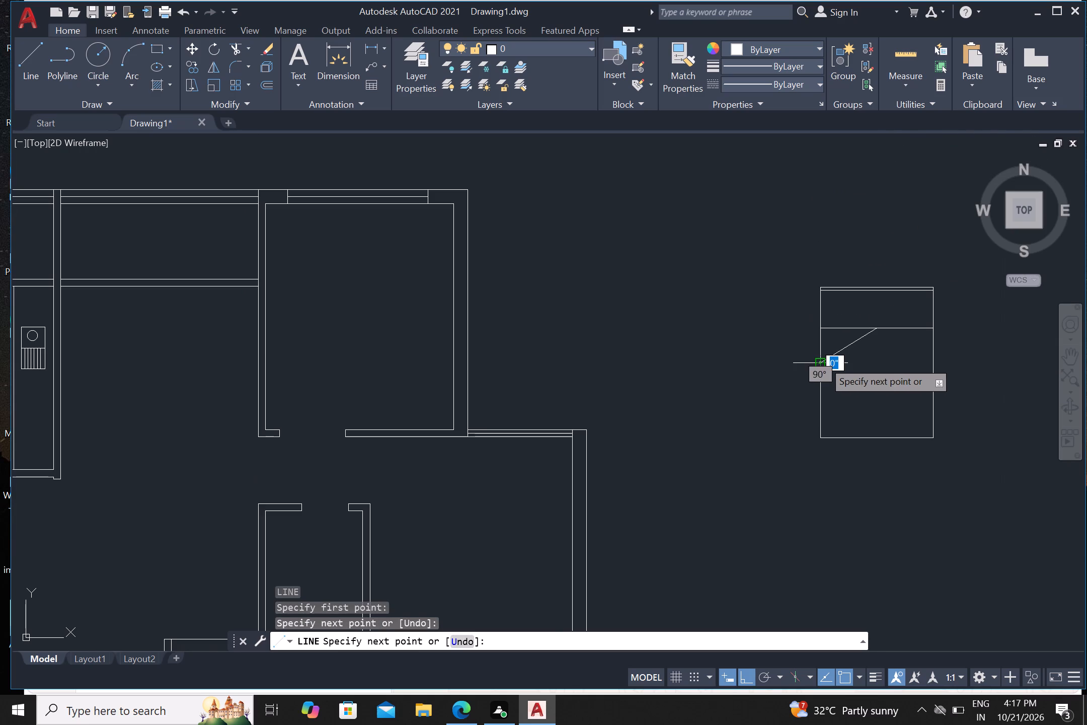
left_click(932, 362)
left_click(874, 329)
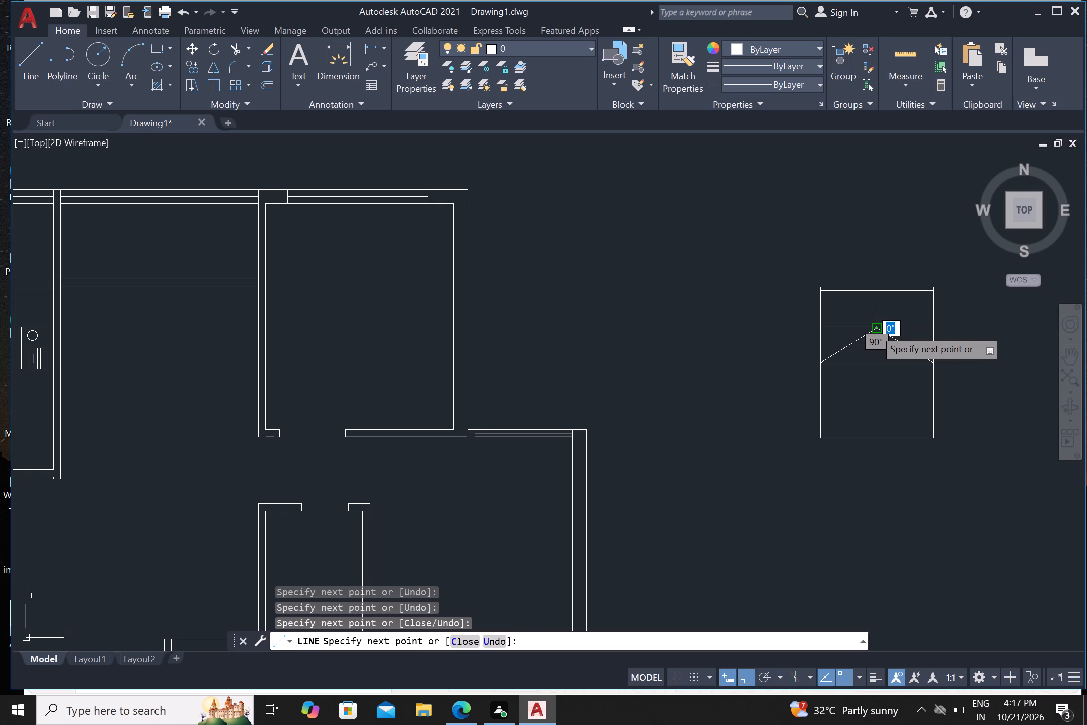
key("Escape")
Trim away the triangle's horizontal base line across the middle of the bed rectangle.
type("tr")
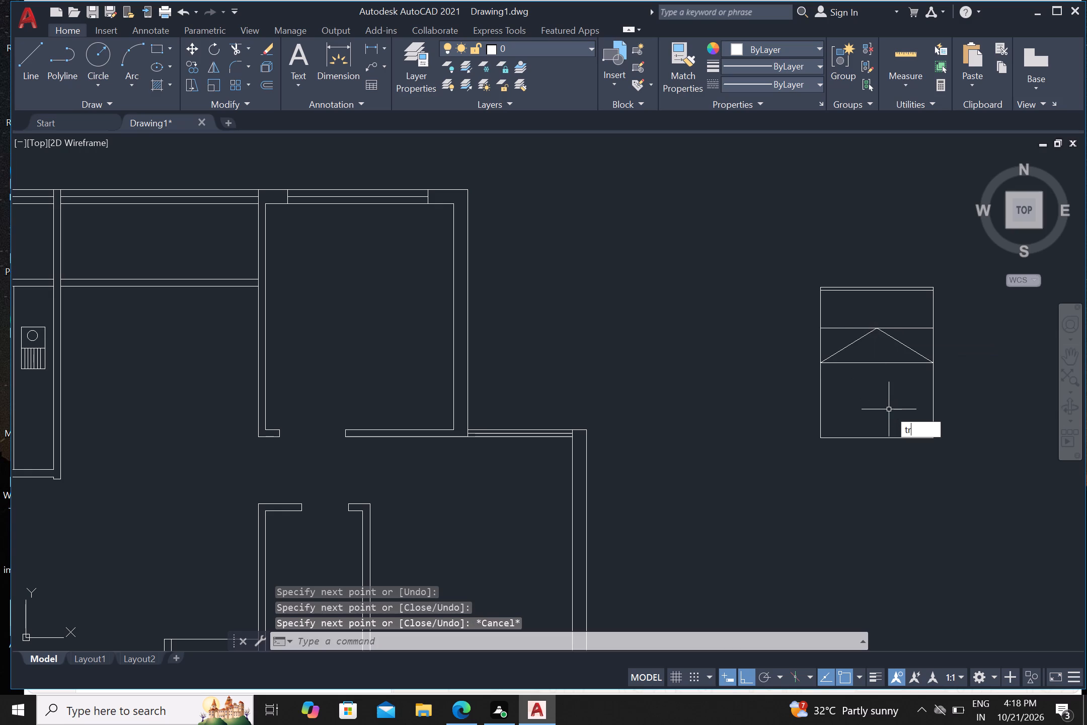
key("Return")
left_click(884, 374)
left_click(876, 364)
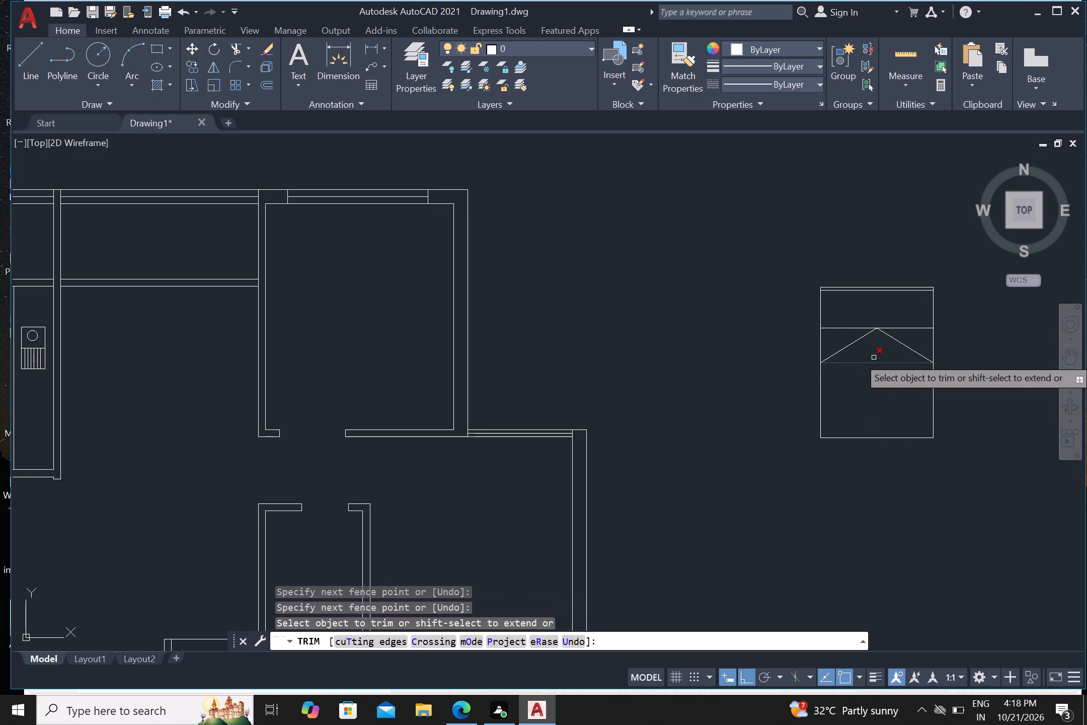
left_click_drag(873, 356, 873, 362)
left_click(873, 379)
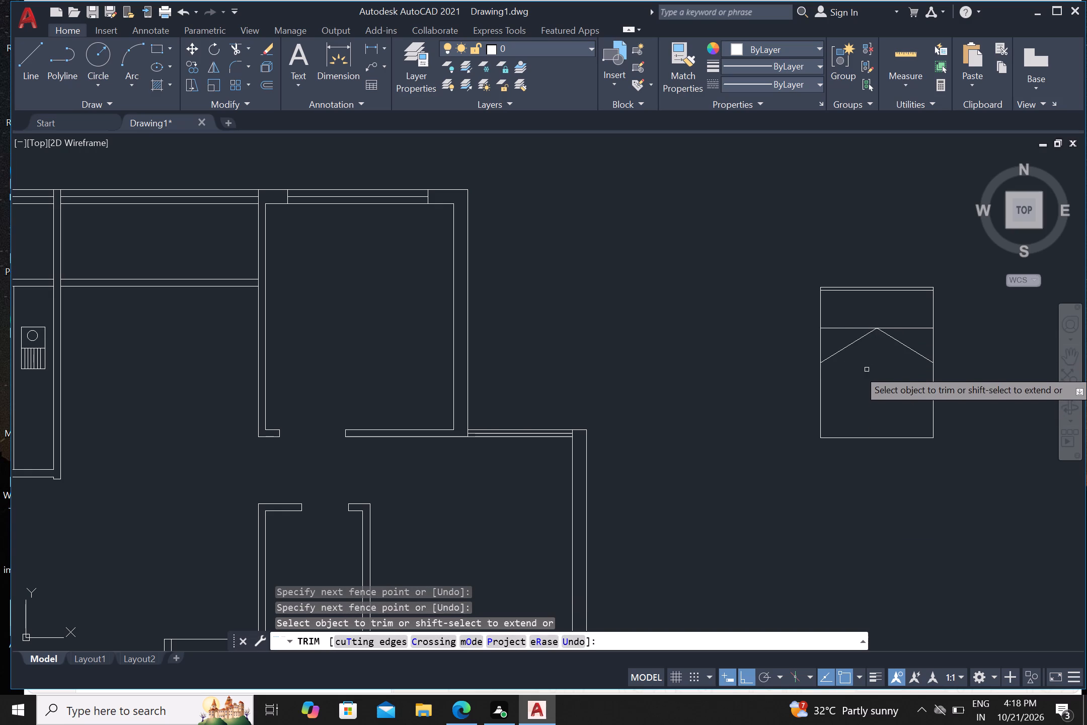
Draw a small pillow rectangle in the west half of the strip near the bed's north side.
scroll(861, 367, "down", 1)
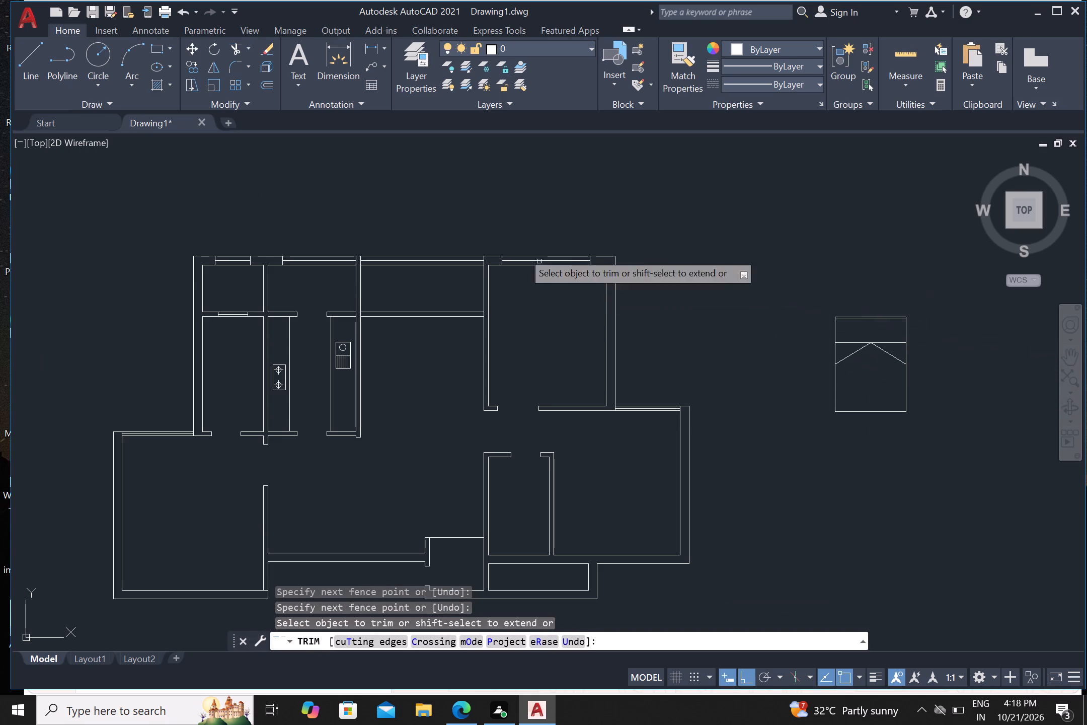
left_click(153, 48)
scroll(852, 338, "up", 2)
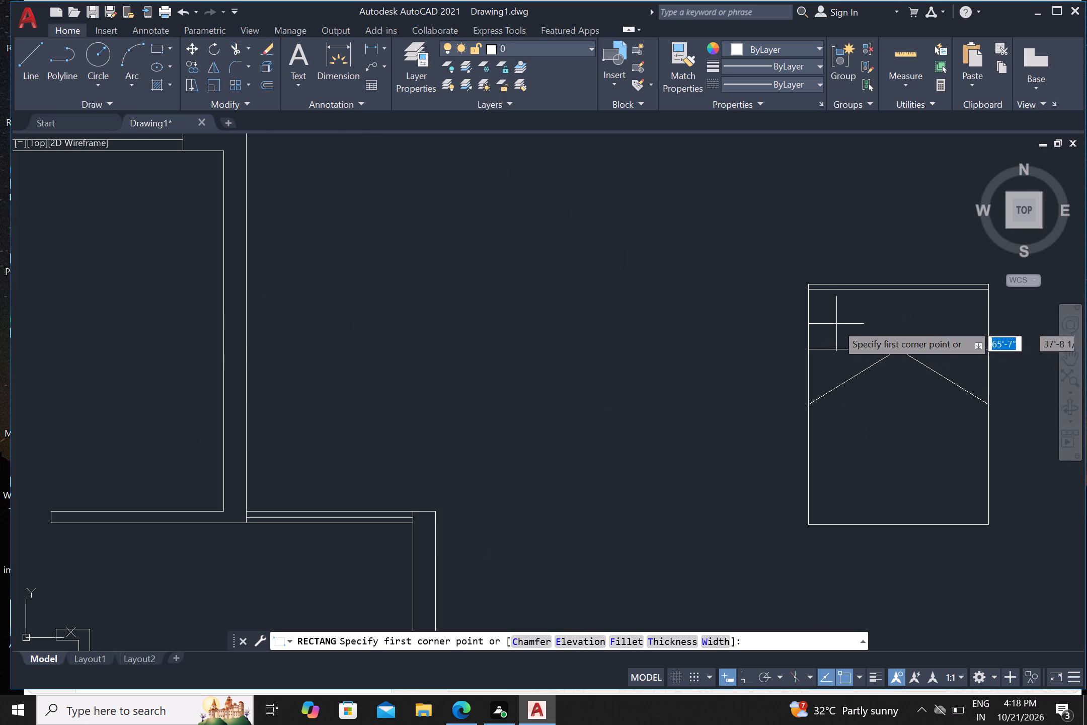
left_click(820, 302)
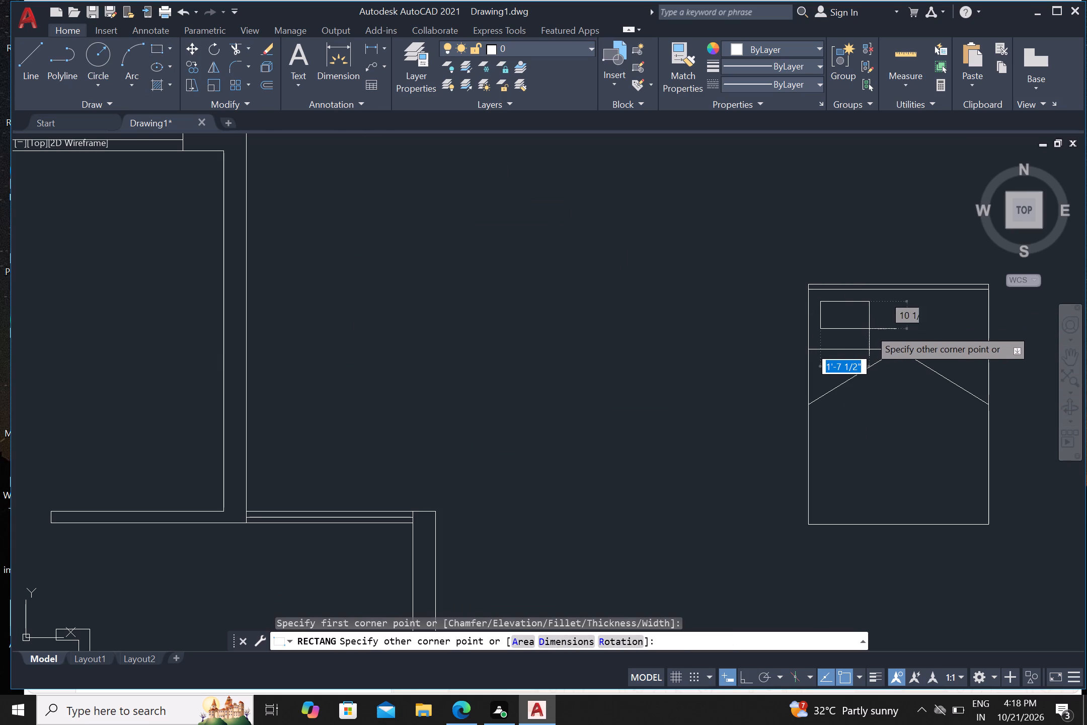
left_click(874, 335)
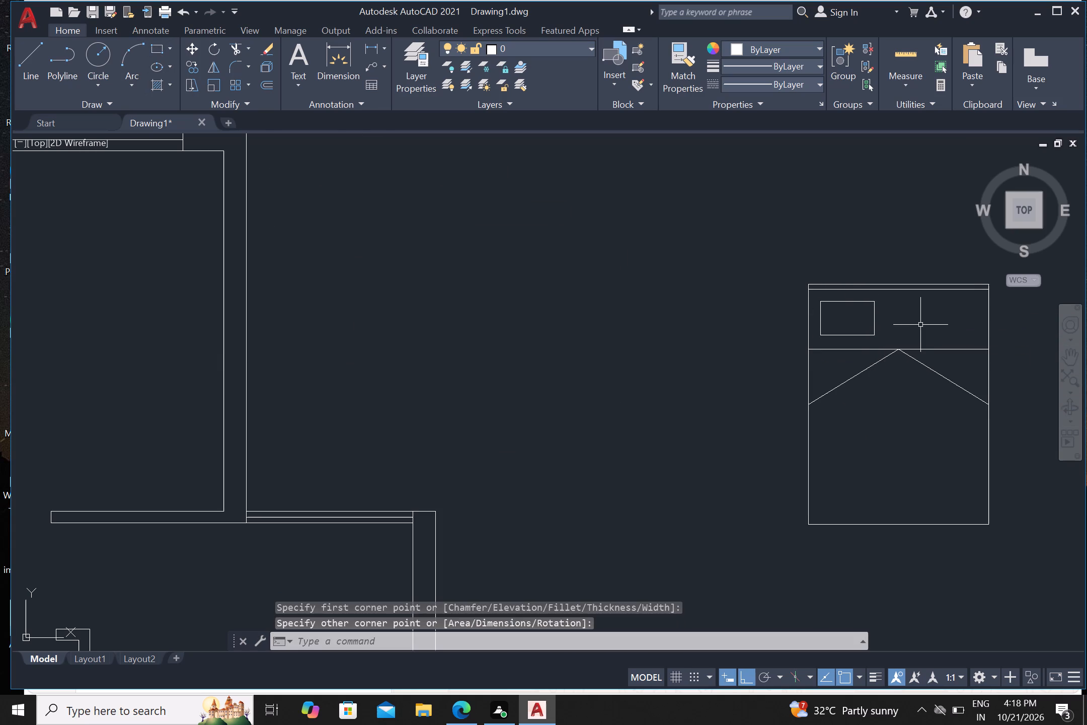
Mirror the pillow rectangle about the bed's vertical centreline through the triangle's apex, keeping the original.
left_click(848, 302)
key("m")
key("i")
key("Return")
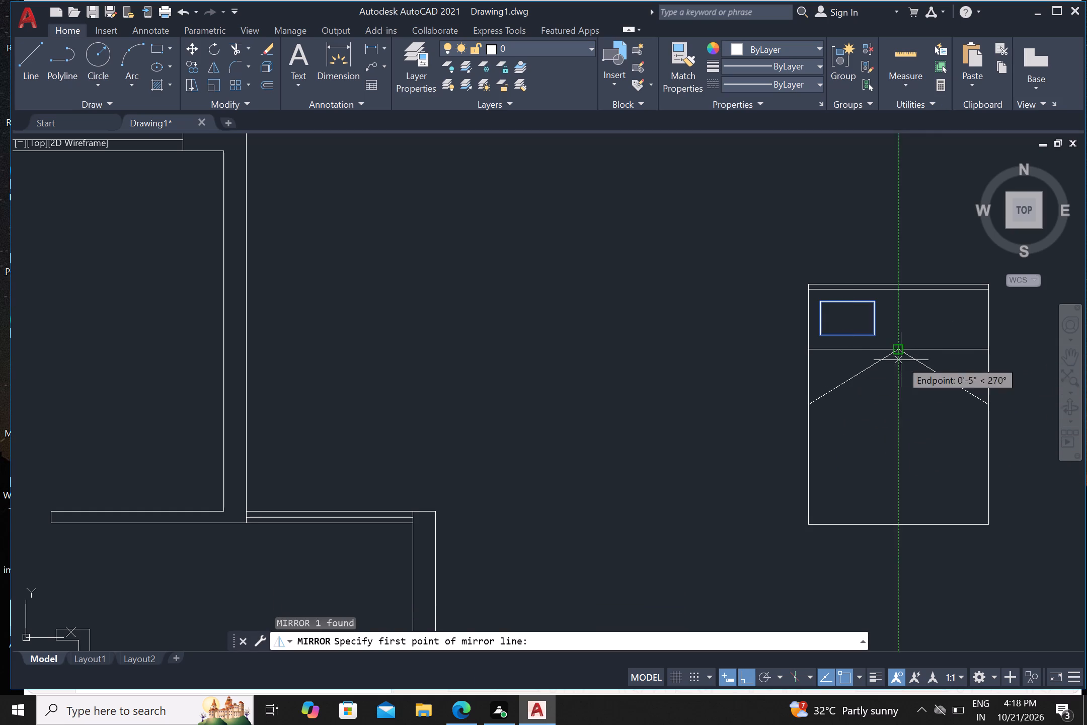
left_click(899, 347)
left_click(897, 427)
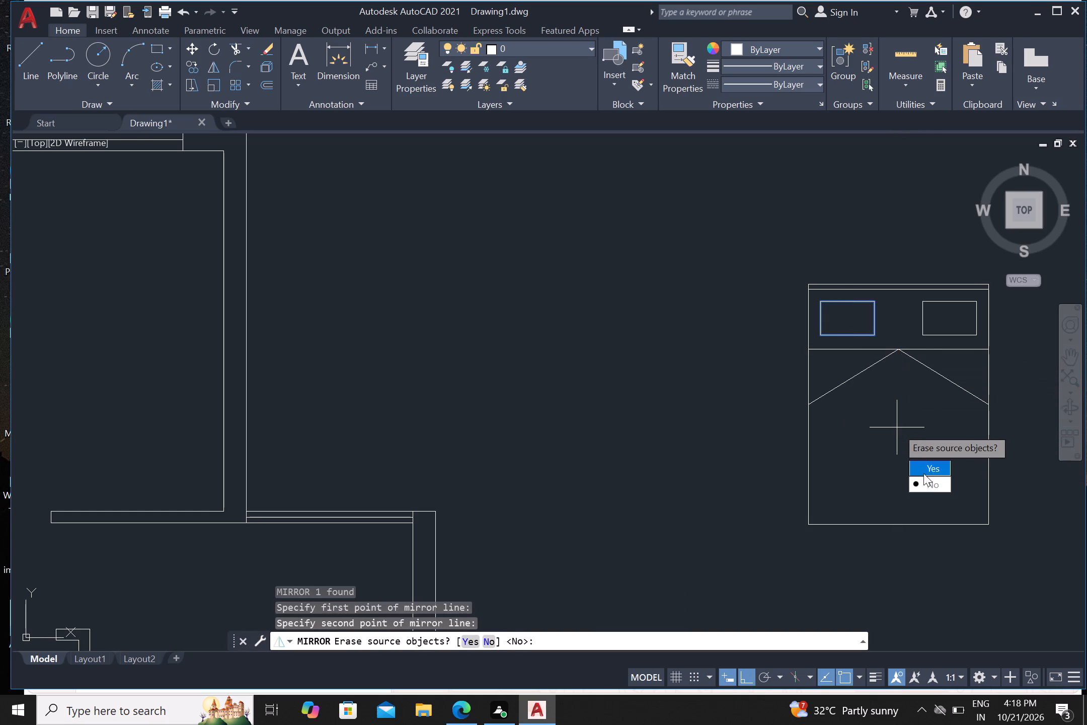
left_click_drag(927, 483, 897, 427)
key("Escape")
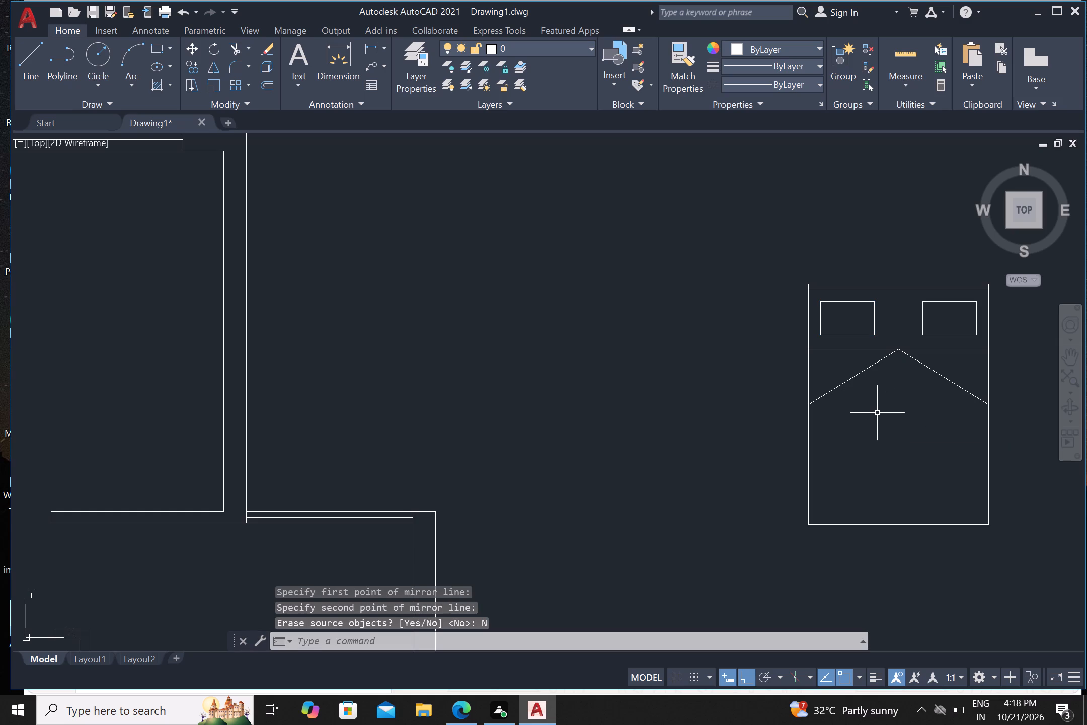
Draw a three-point arc from the west end of the sloping fold line, bulging past the bed's centreline, with Ortho off for its endpoint.
type("arc")
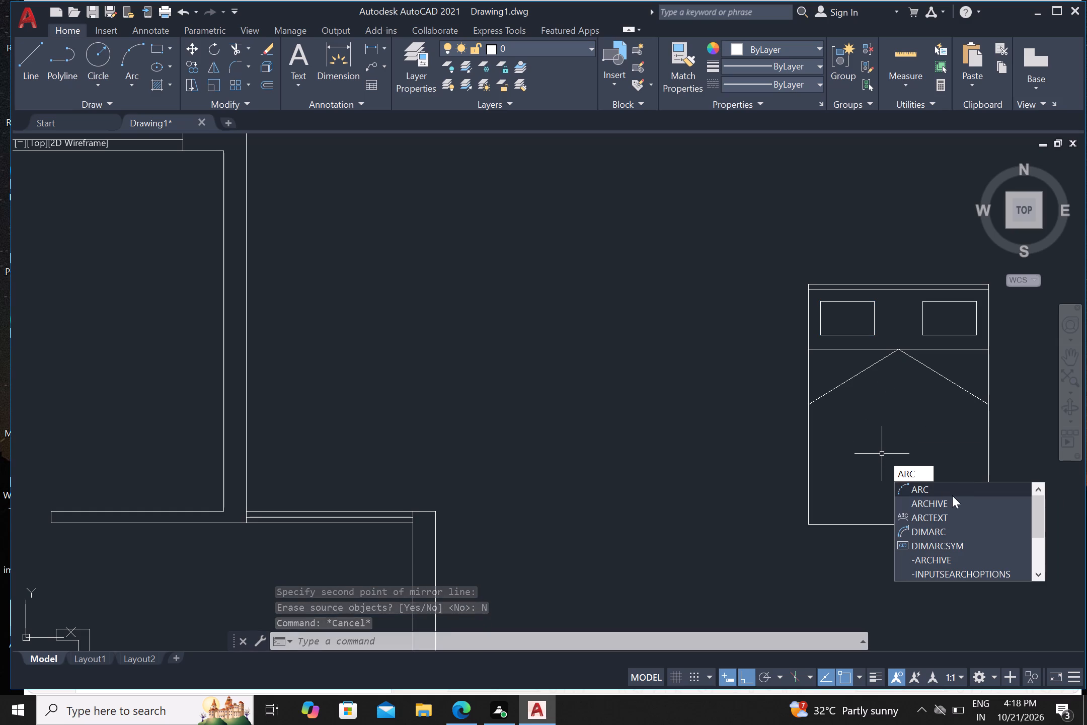
left_click_drag(949, 493, 945, 489)
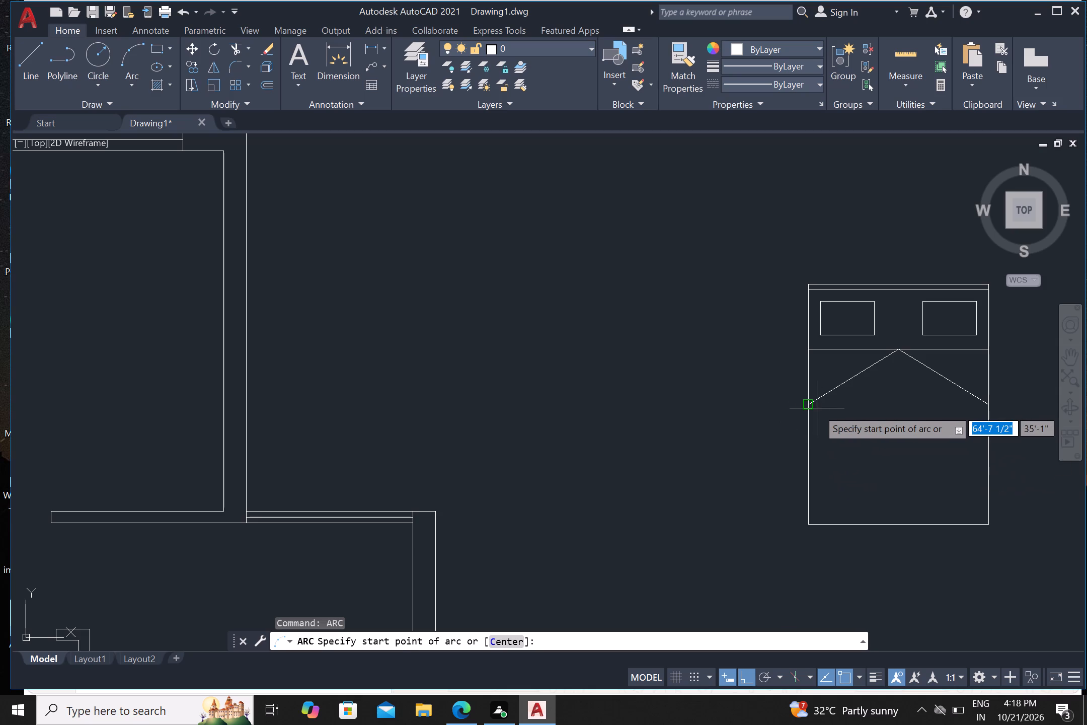
left_click(808, 406)
left_click(874, 427)
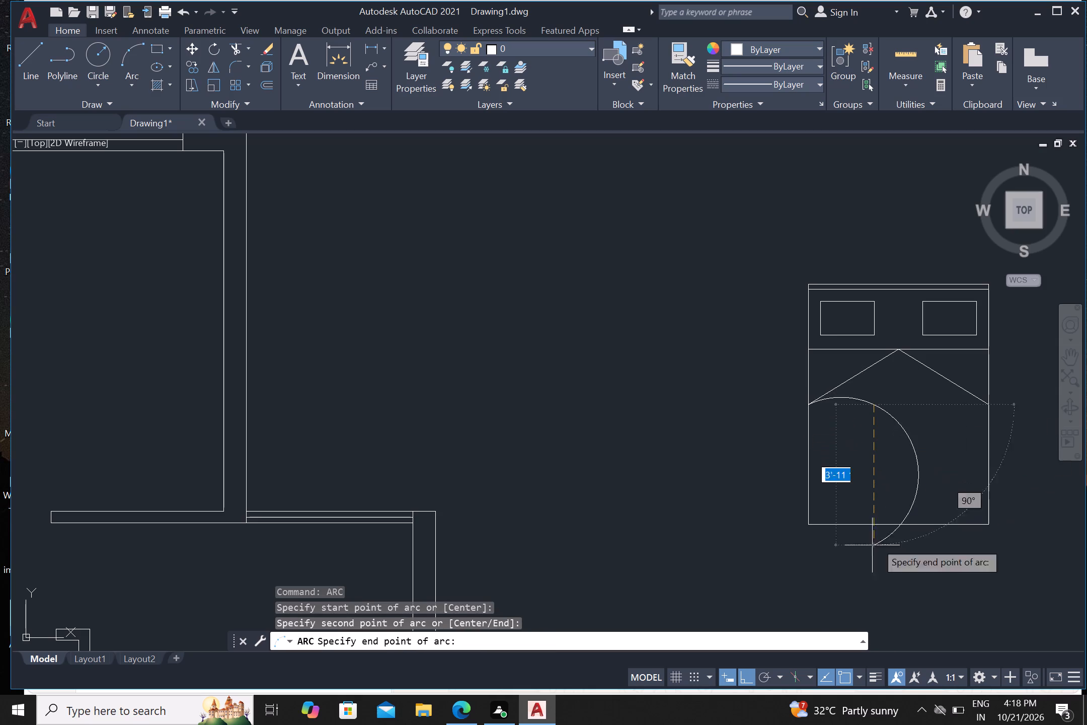
left_click(744, 679)
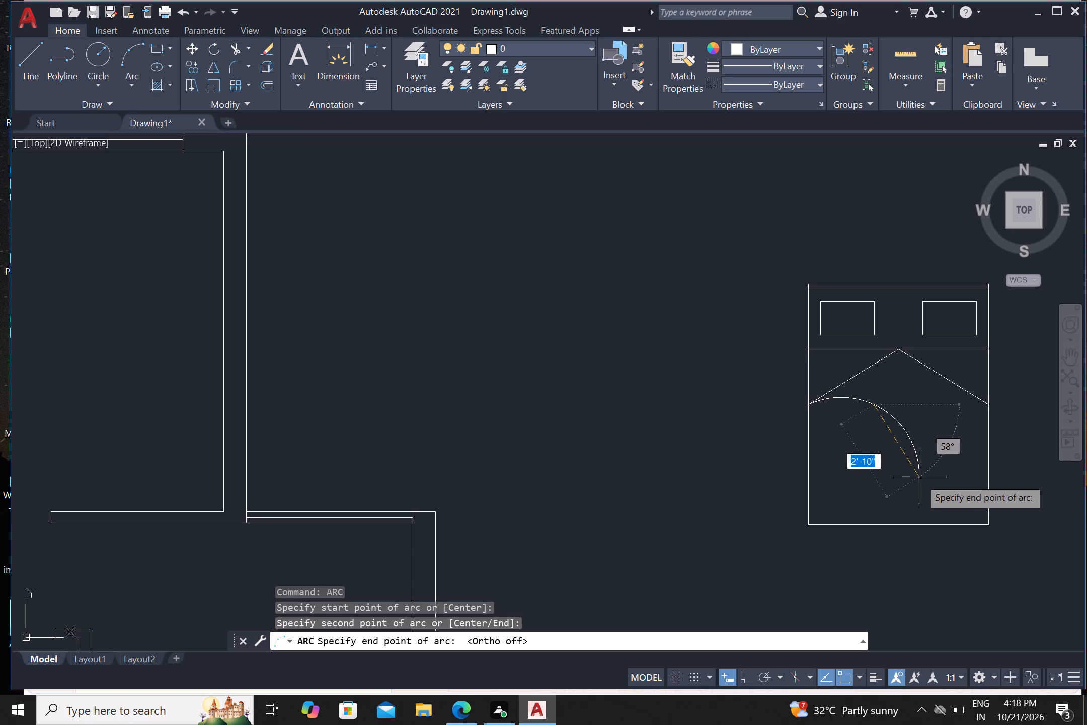
left_click(892, 492)
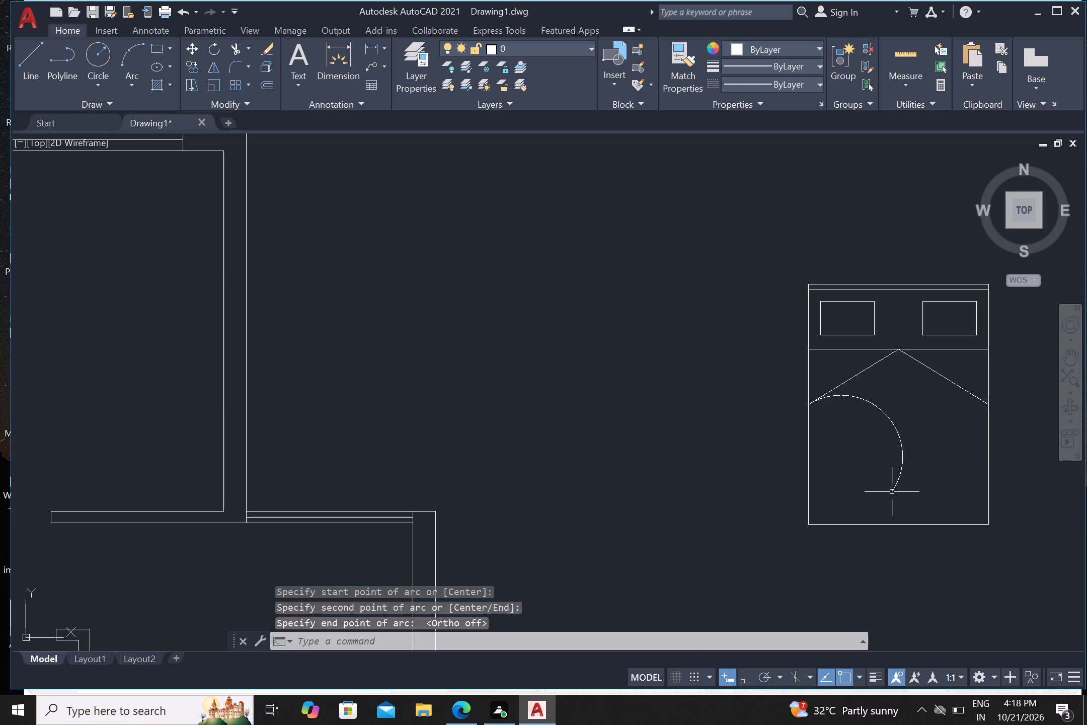
key("Escape")
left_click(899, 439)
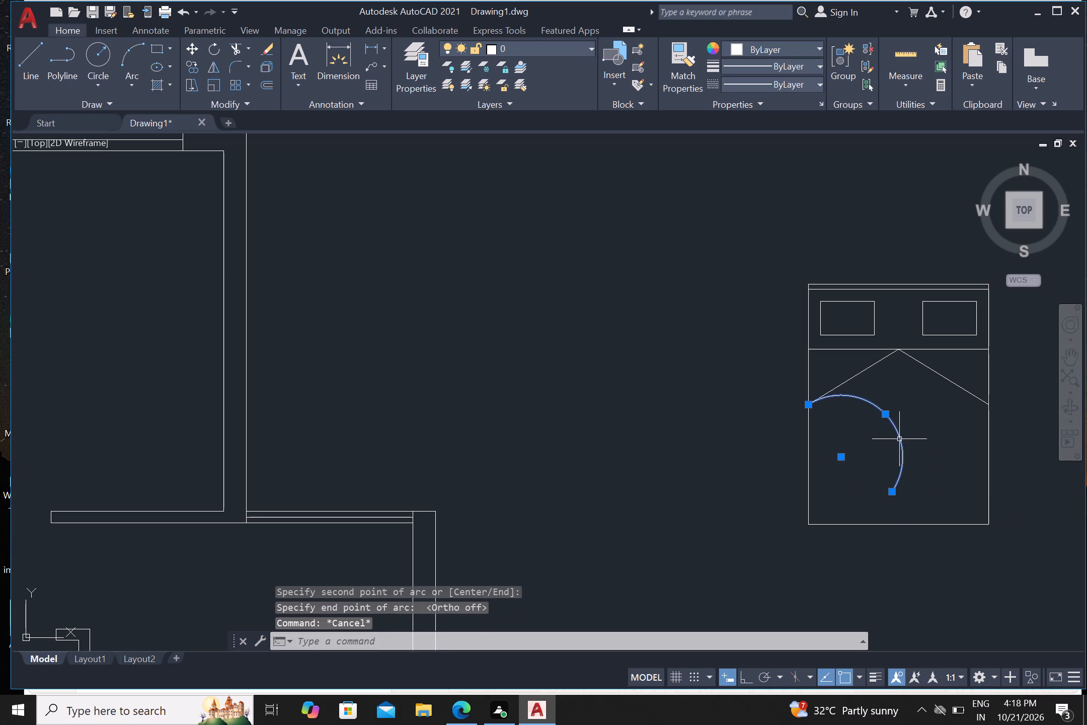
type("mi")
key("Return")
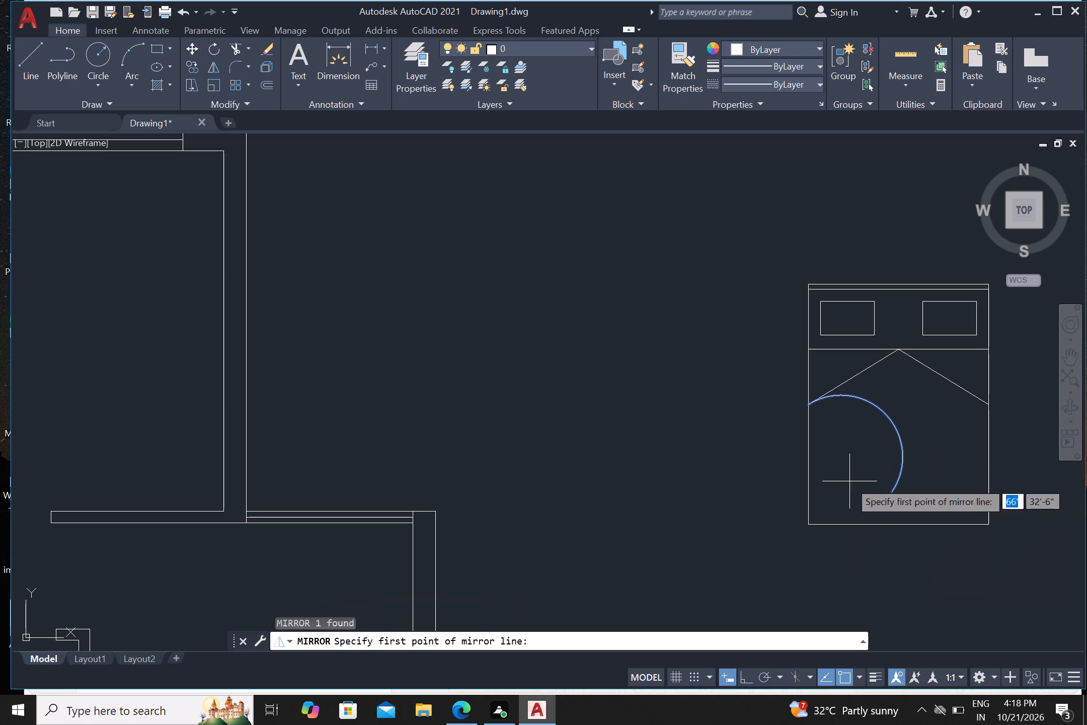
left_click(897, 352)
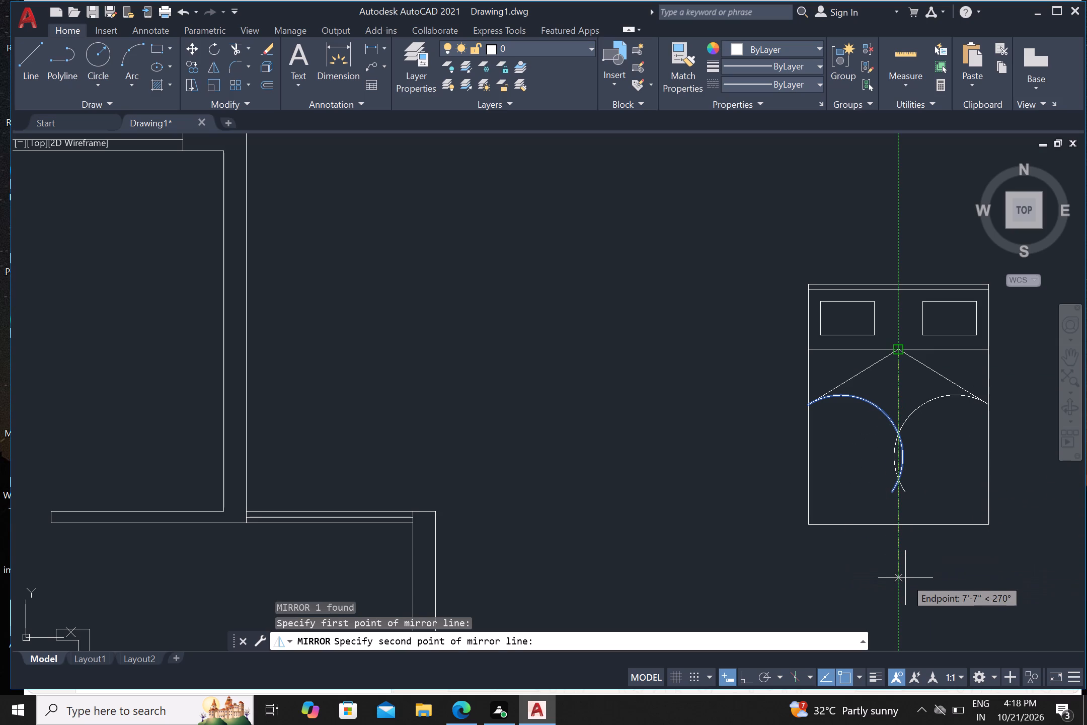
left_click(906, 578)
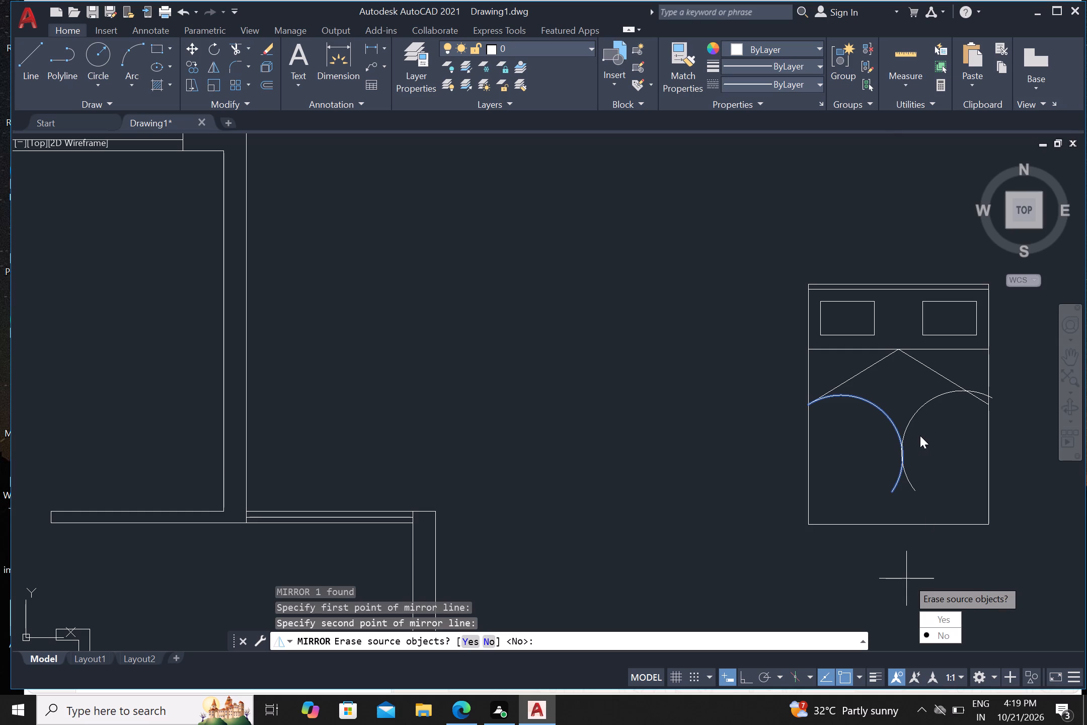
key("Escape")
Mirror the arc about the bed's vertical centreline through the fold lines' apex, keeping the original.
left_click(901, 466)
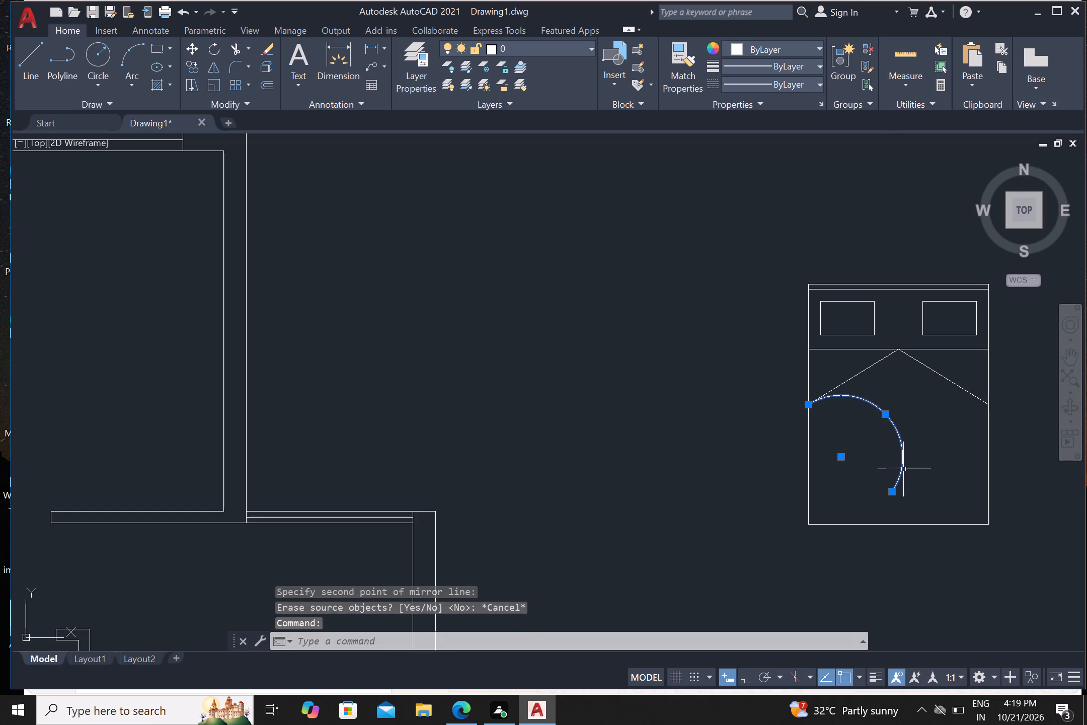
type("mi")
key("Return")
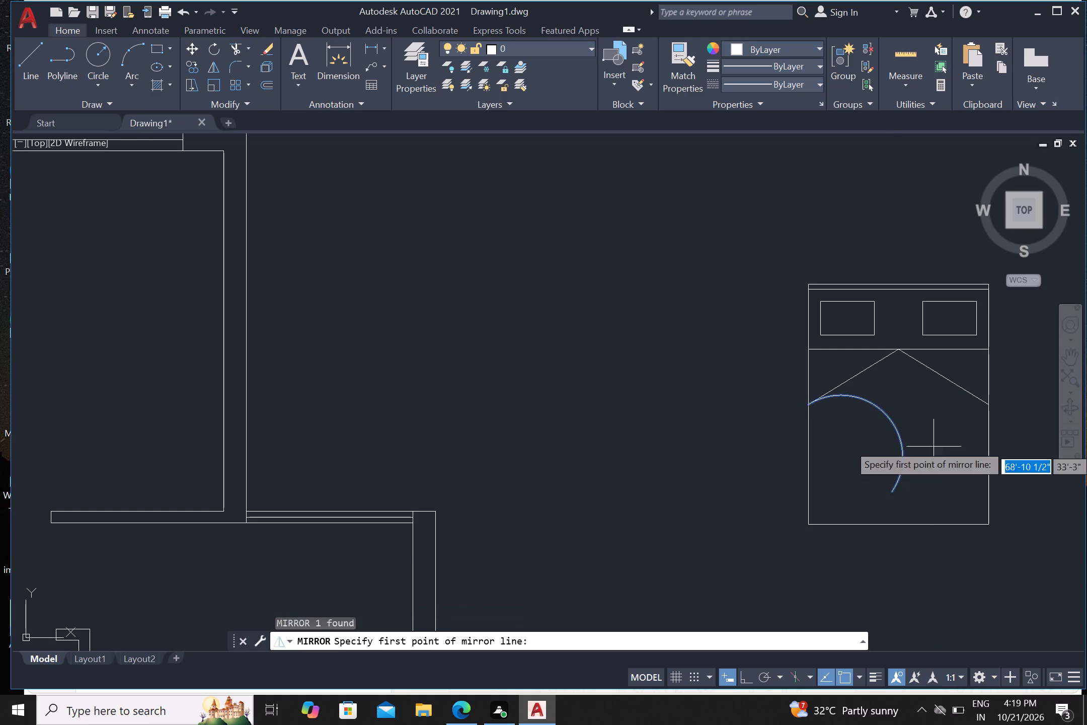
left_click(898, 354)
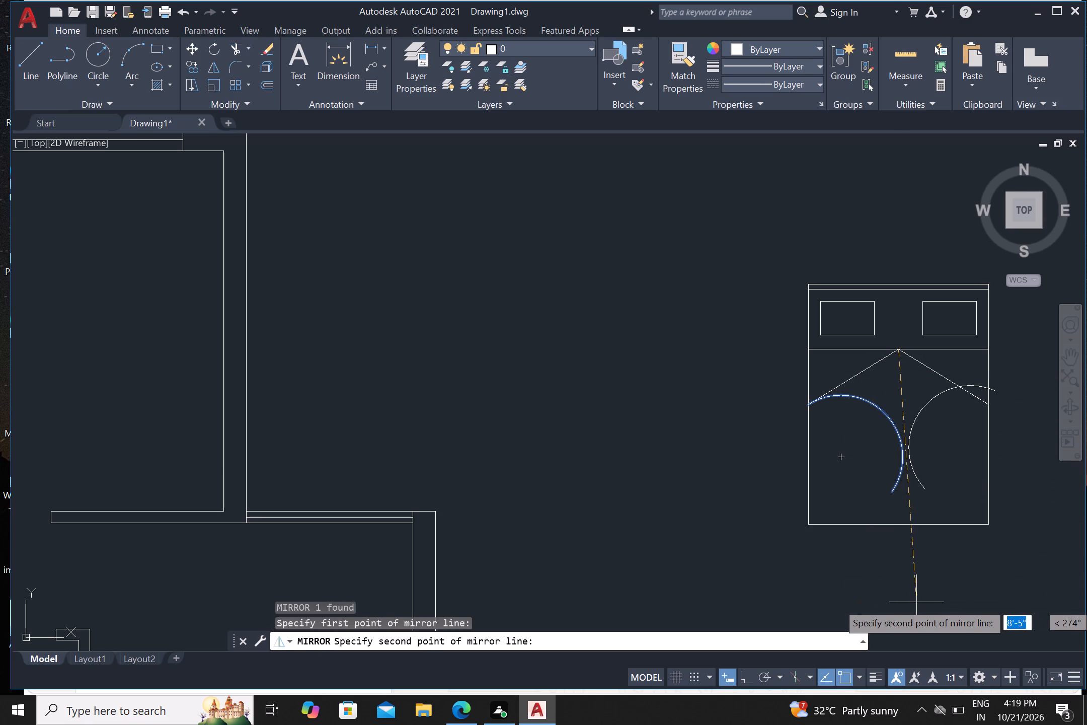
left_click(899, 554)
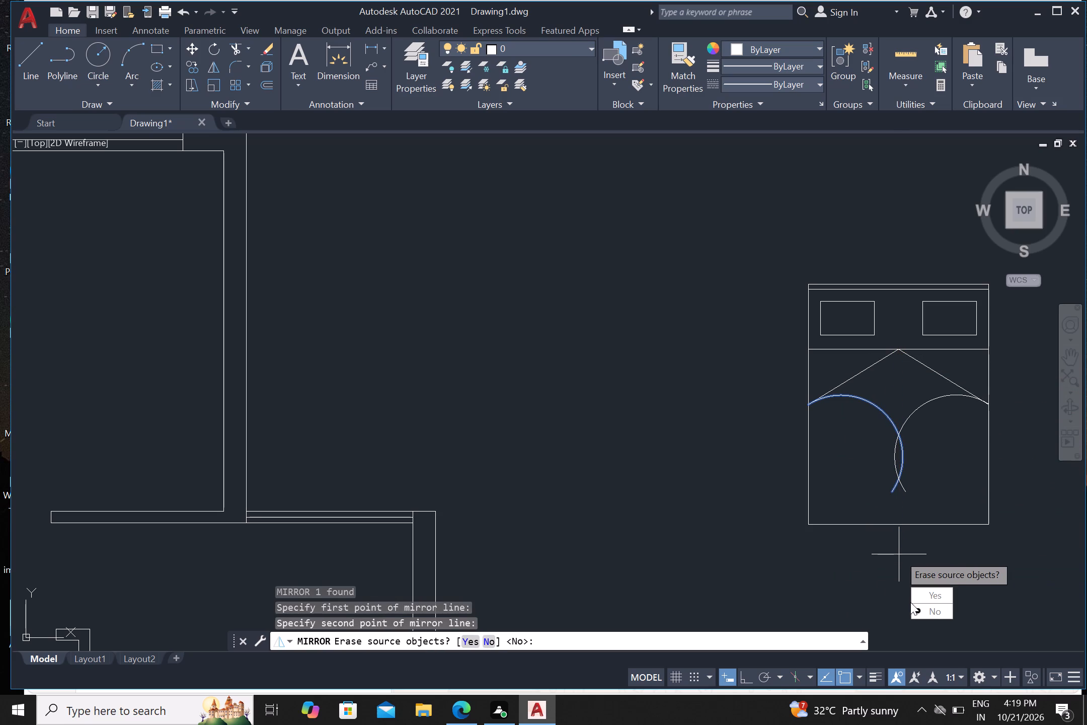
left_click_drag(919, 609, 900, 554)
key("Escape")
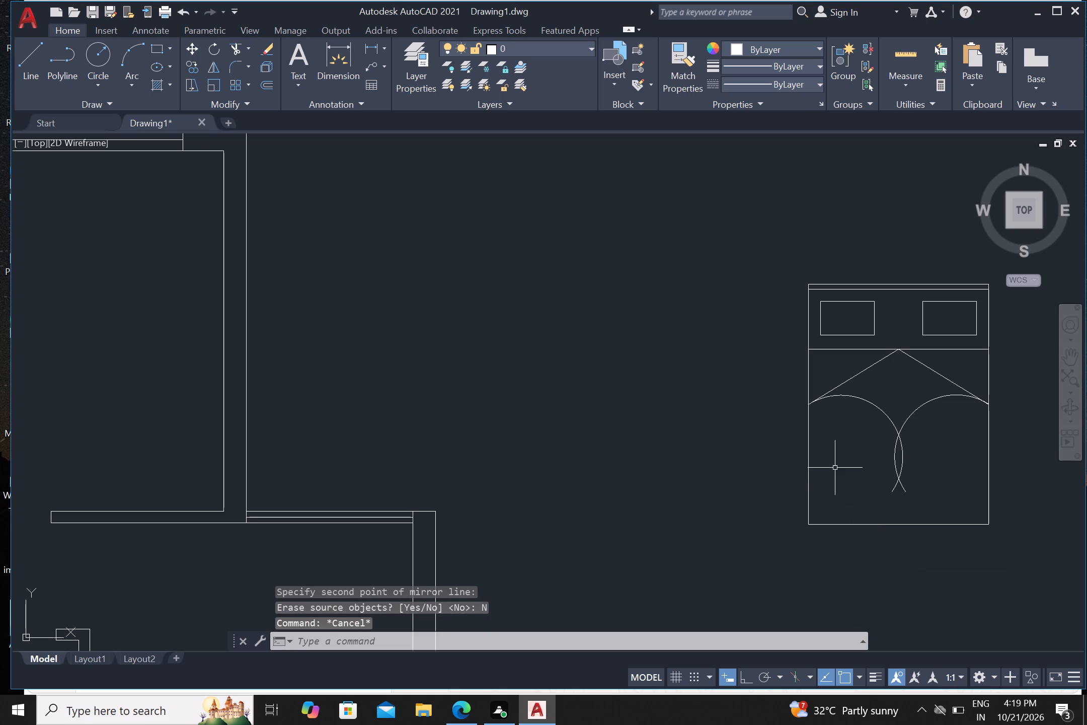
Draw a roughly horizontal line about 3'-9" long across both arcs, just below their tops.
key("l")
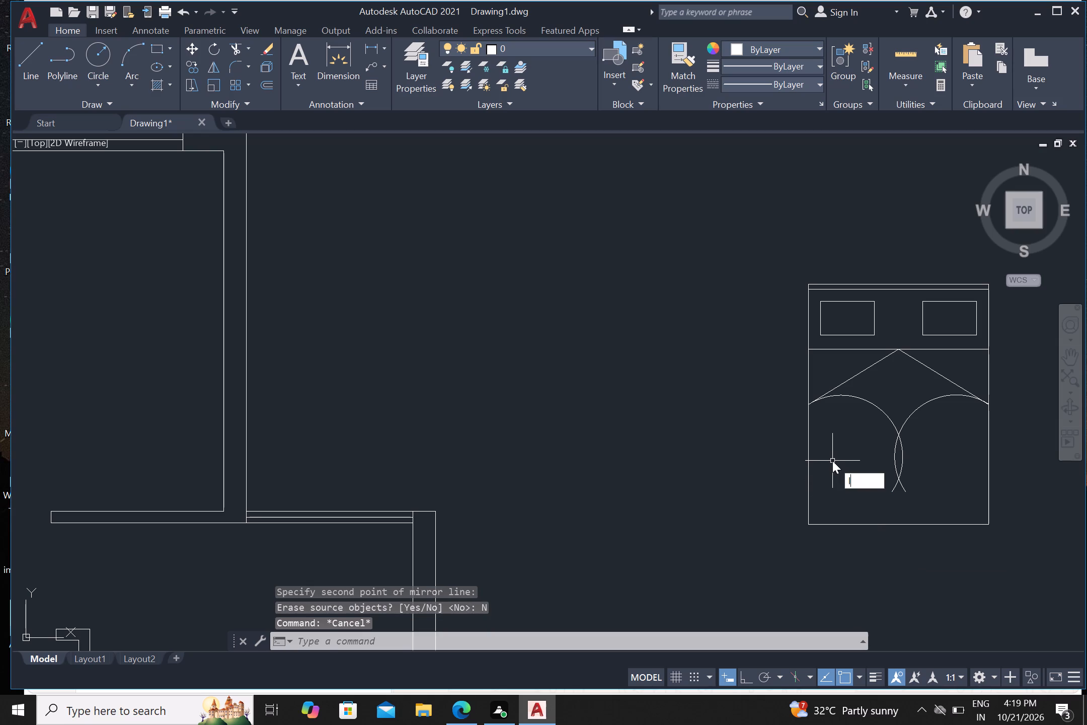
key("Return")
left_click(845, 409)
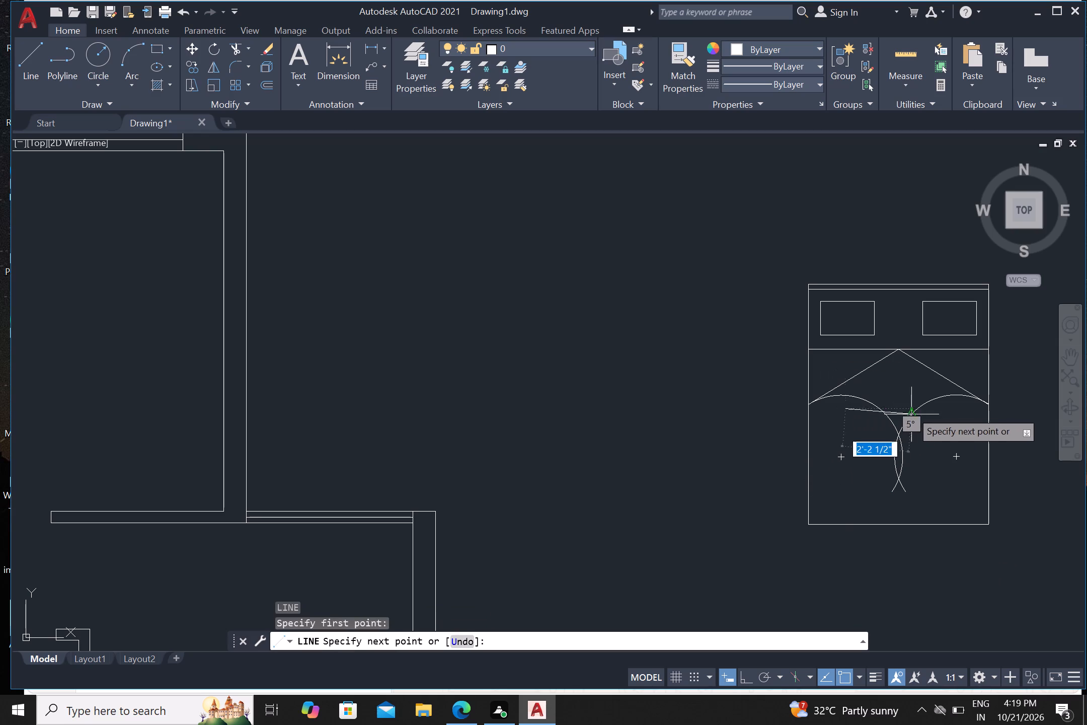
left_click(958, 409)
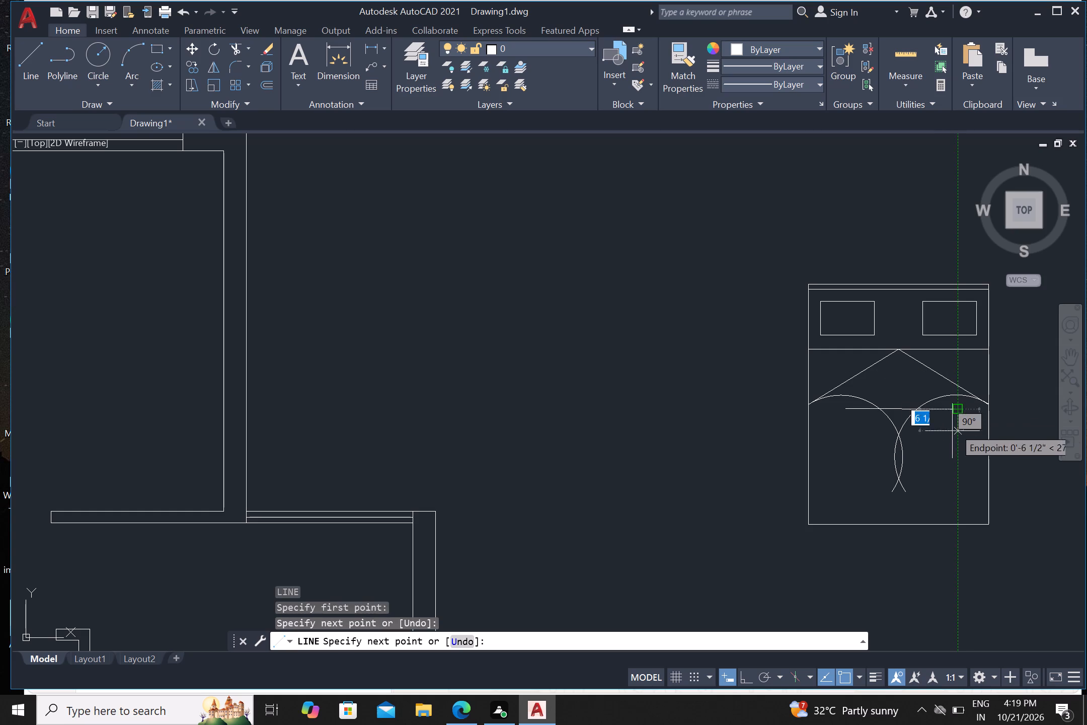
key("Escape")
Trim the overlapping part of the two arcs and their remaining curves down to the horizontal line.
type("tr")
key("Return")
left_click(927, 435)
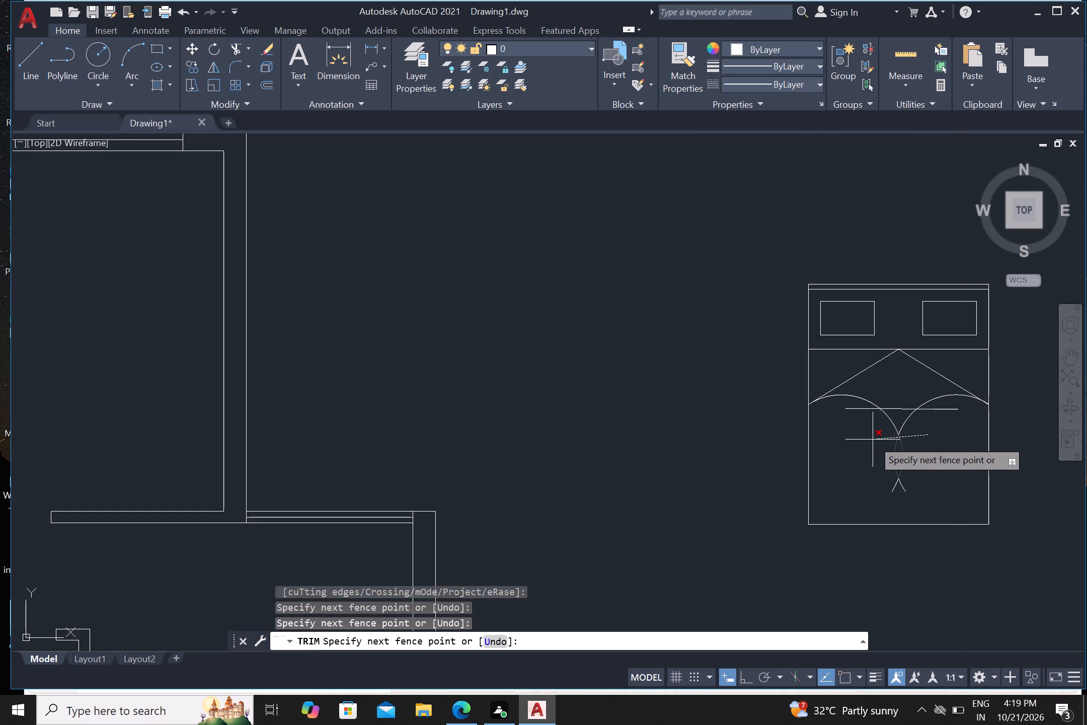
left_click(873, 440)
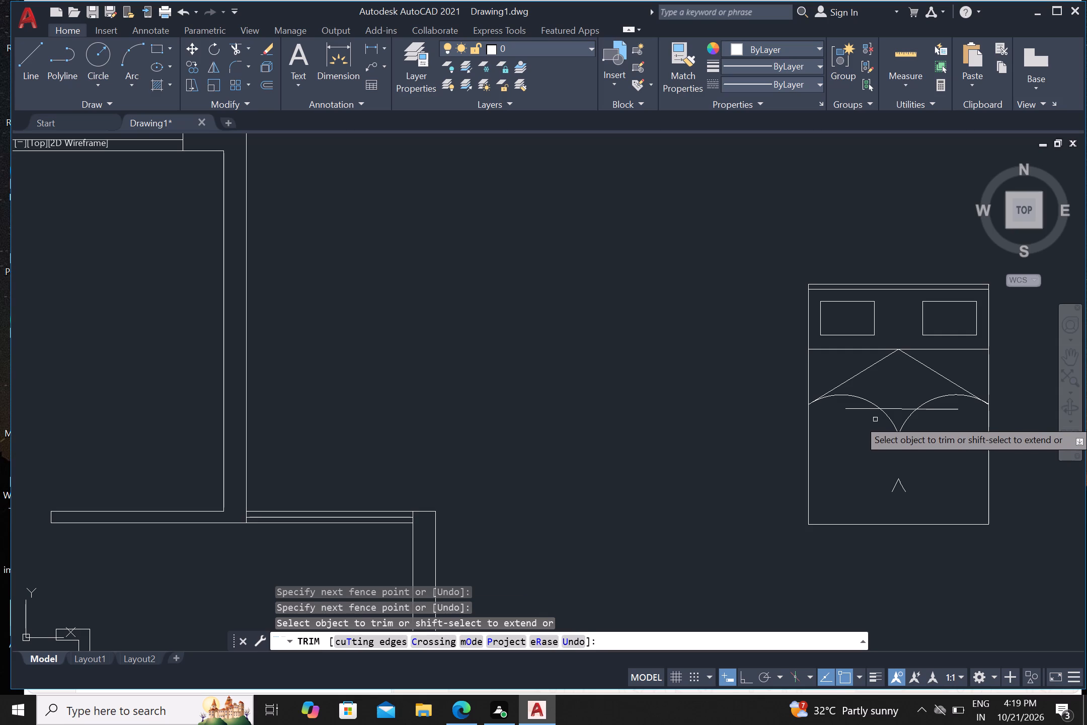
left_click(875, 419)
left_click(929, 418)
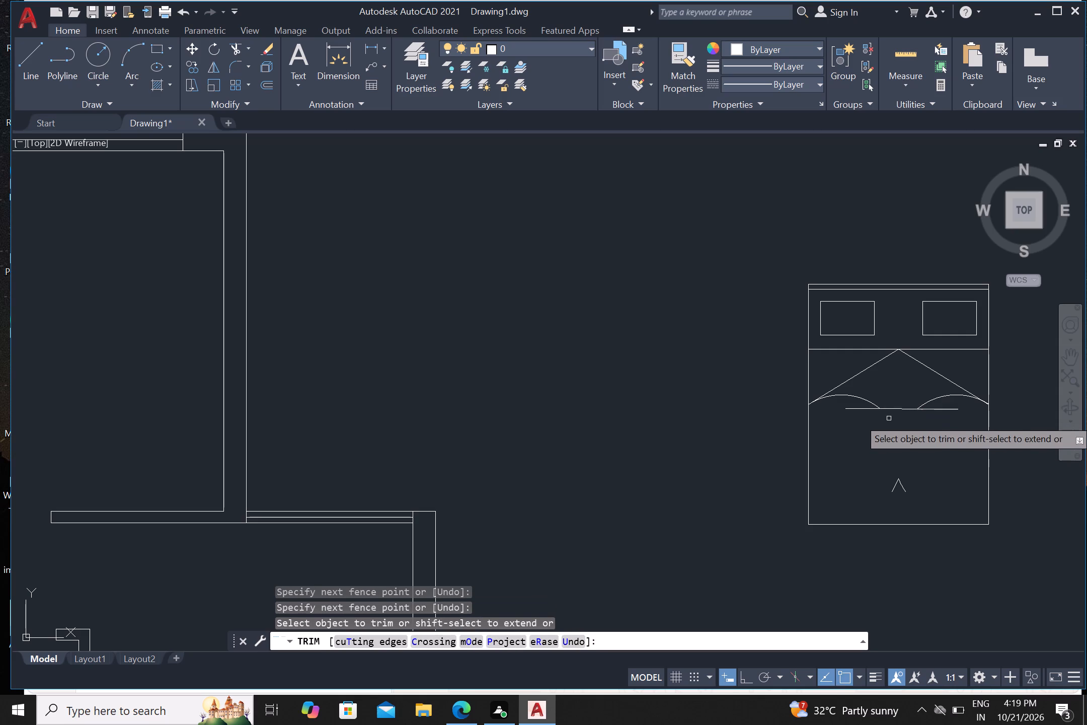
Trim away all pieces of the horizontal line and the leftover arc ends near the bed's south side.
left_click(897, 395)
left_click(900, 432)
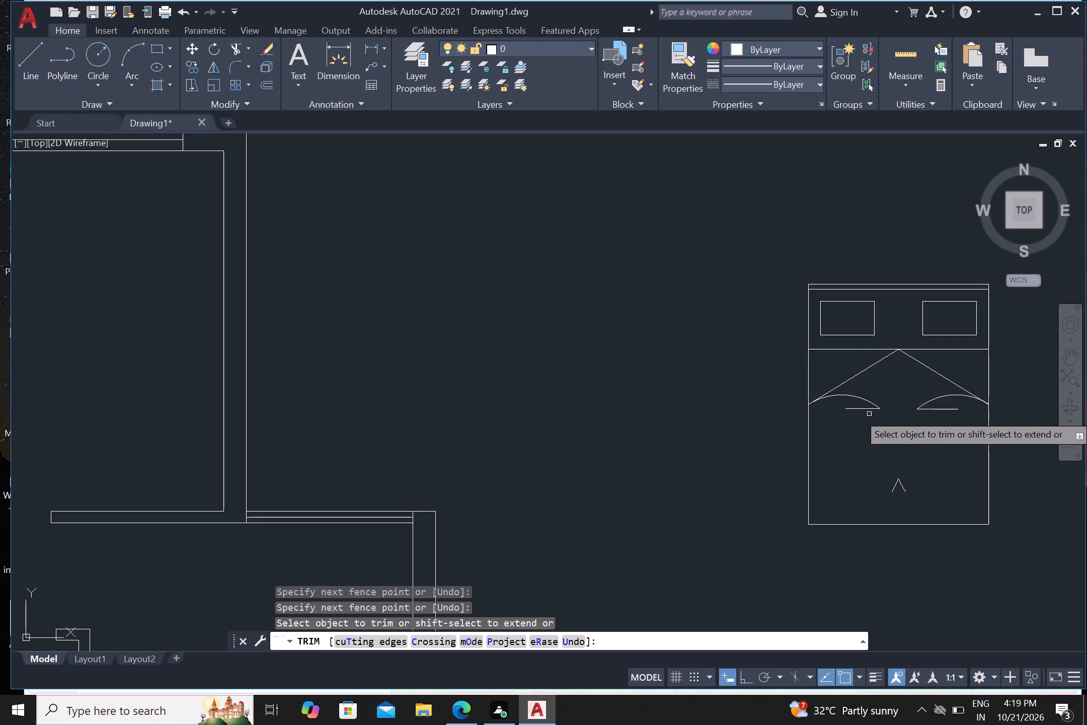
left_click(865, 410)
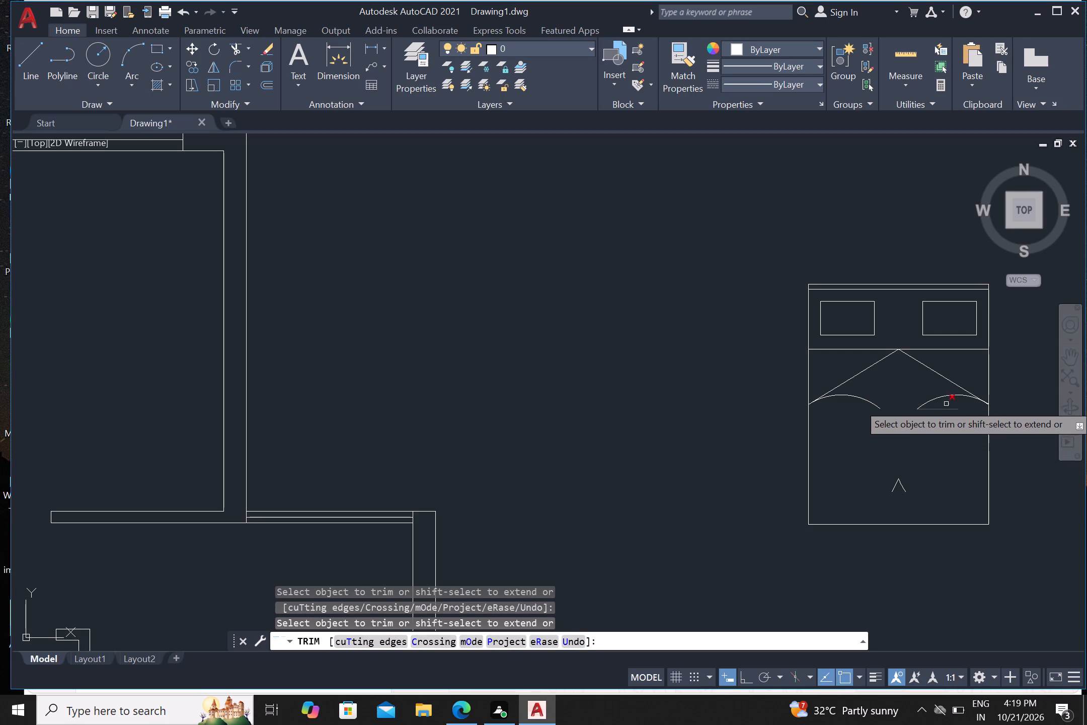
left_click(946, 403)
left_click(930, 423)
left_click(909, 487)
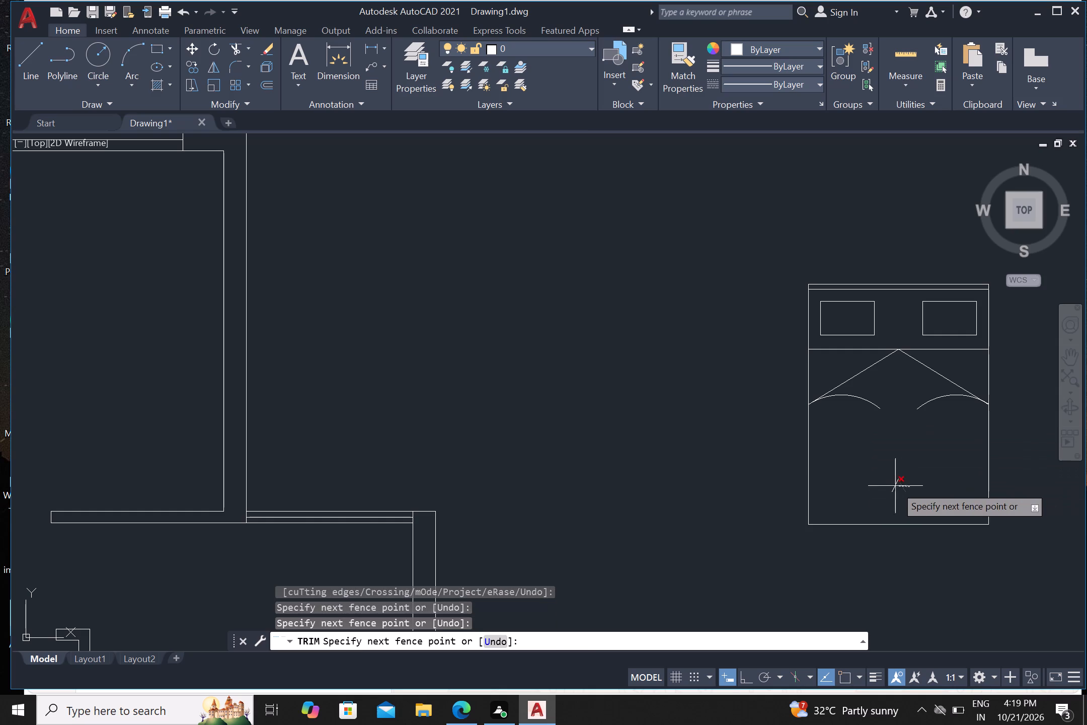
left_click(891, 485)
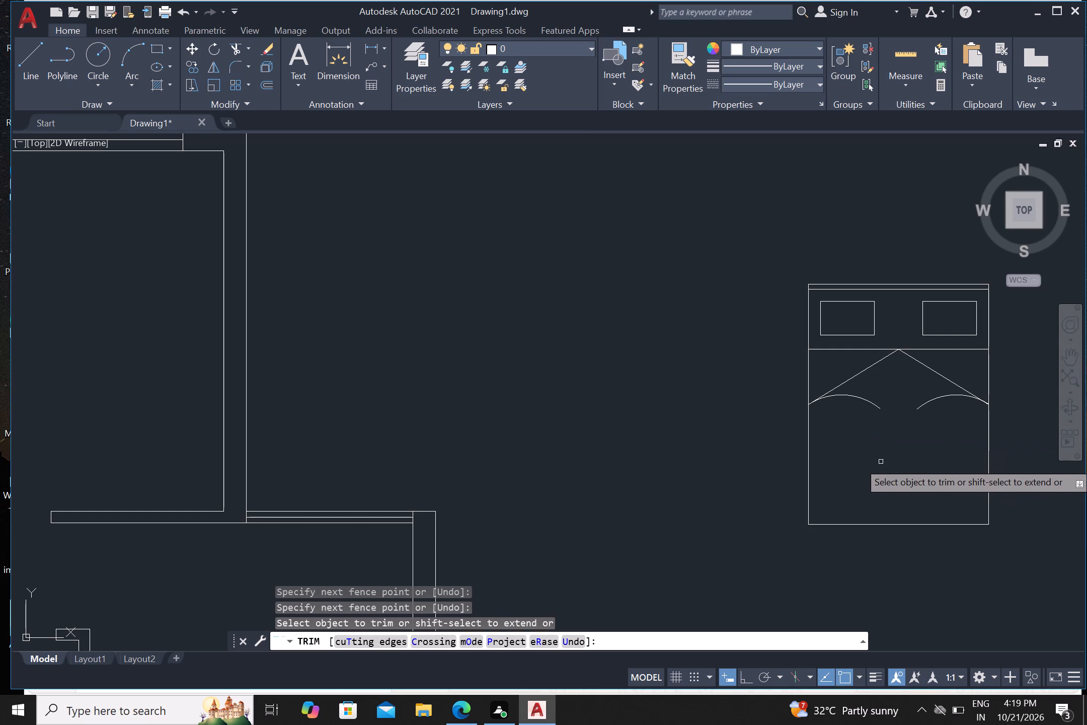
key("Escape")
Draw two lines joining the inner ends of the two arcs to the apex of the bed's fold lines.
key("l")
key("Return")
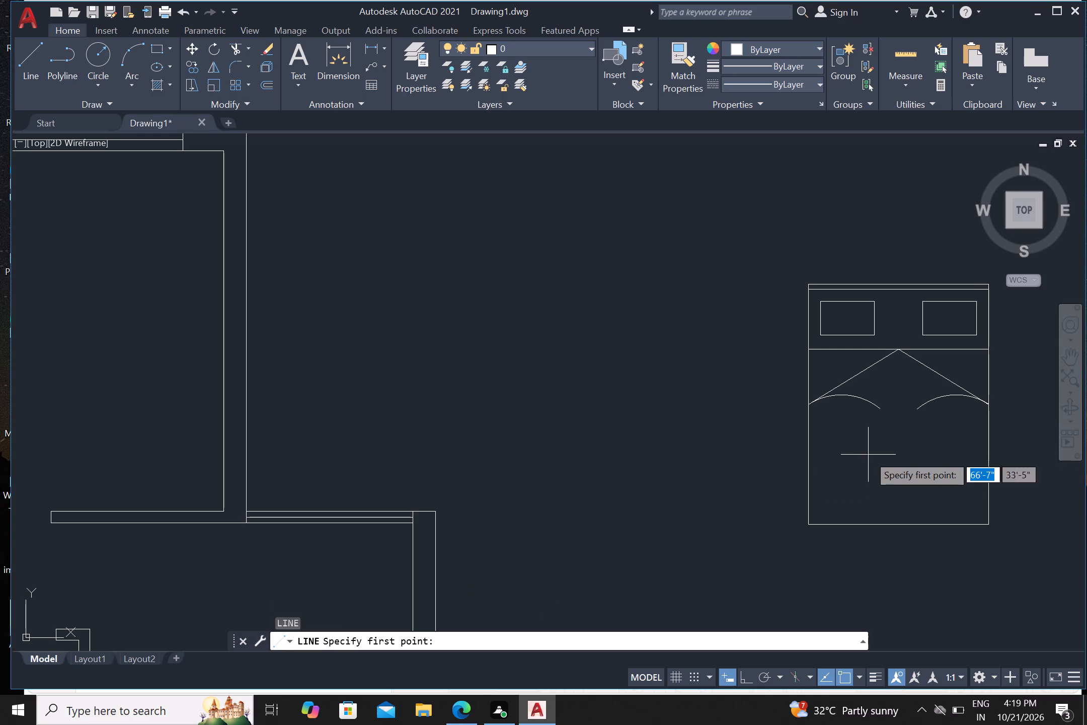
left_click(882, 406)
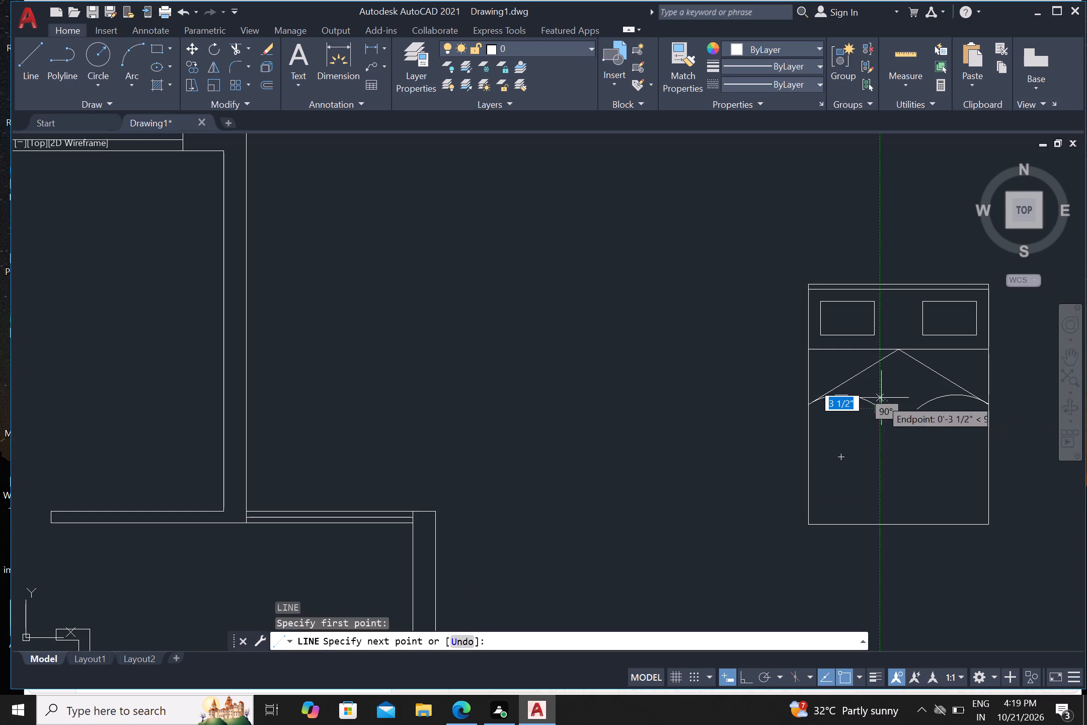
left_click(896, 351)
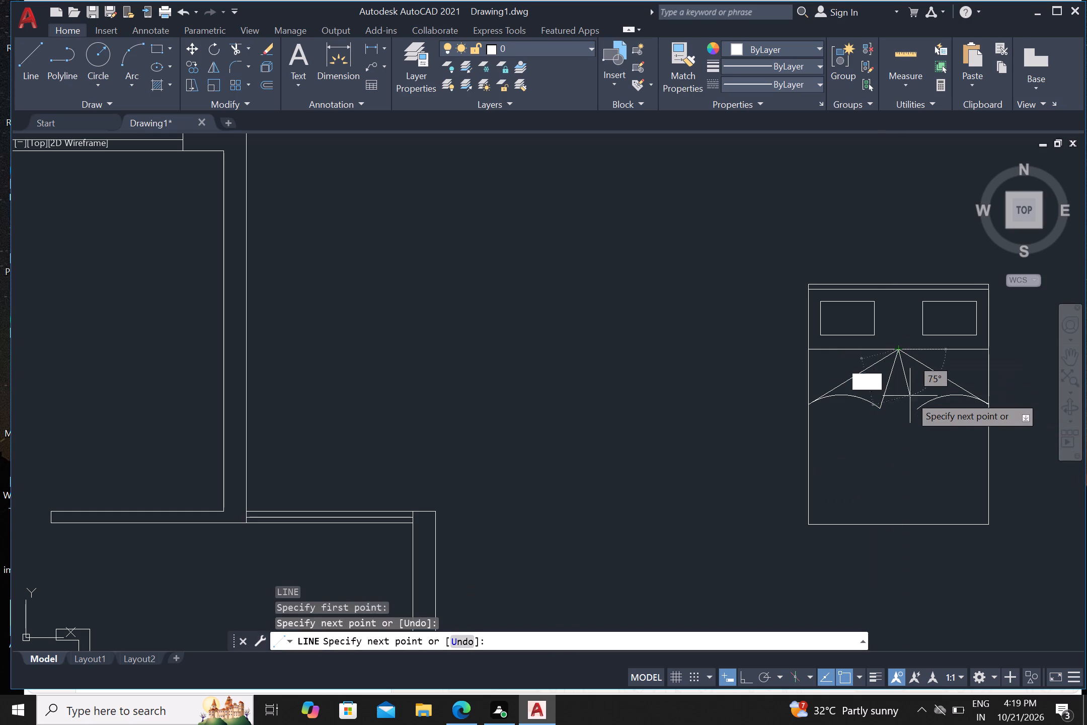
left_click(917, 410)
key("Escape")
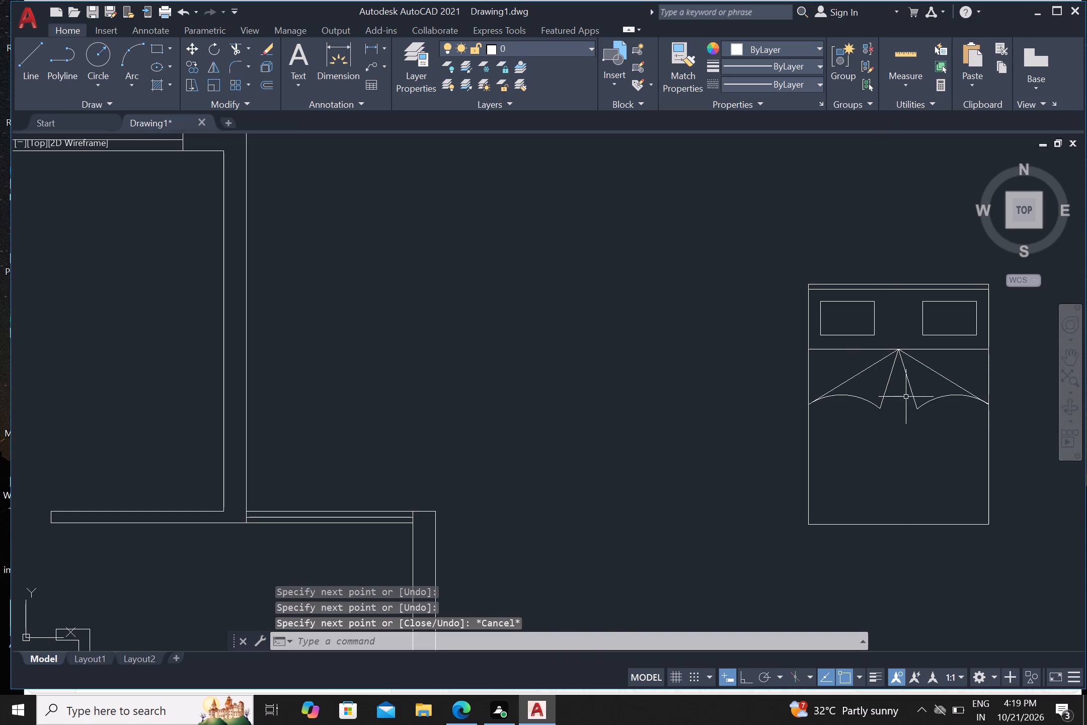
Rotate the whole bed symbol 90° clockwise about its southeast corner, using Ortho, so the headboard faces east.
scroll(899, 394, "down", 1)
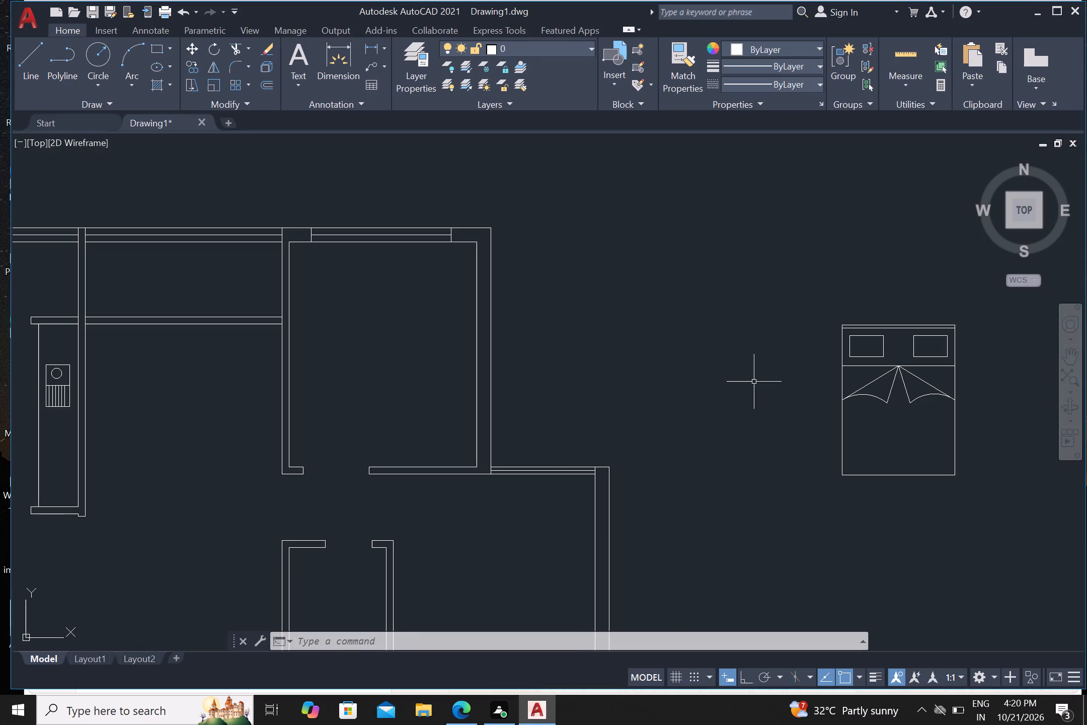
scroll(746, 286, "down", 1)
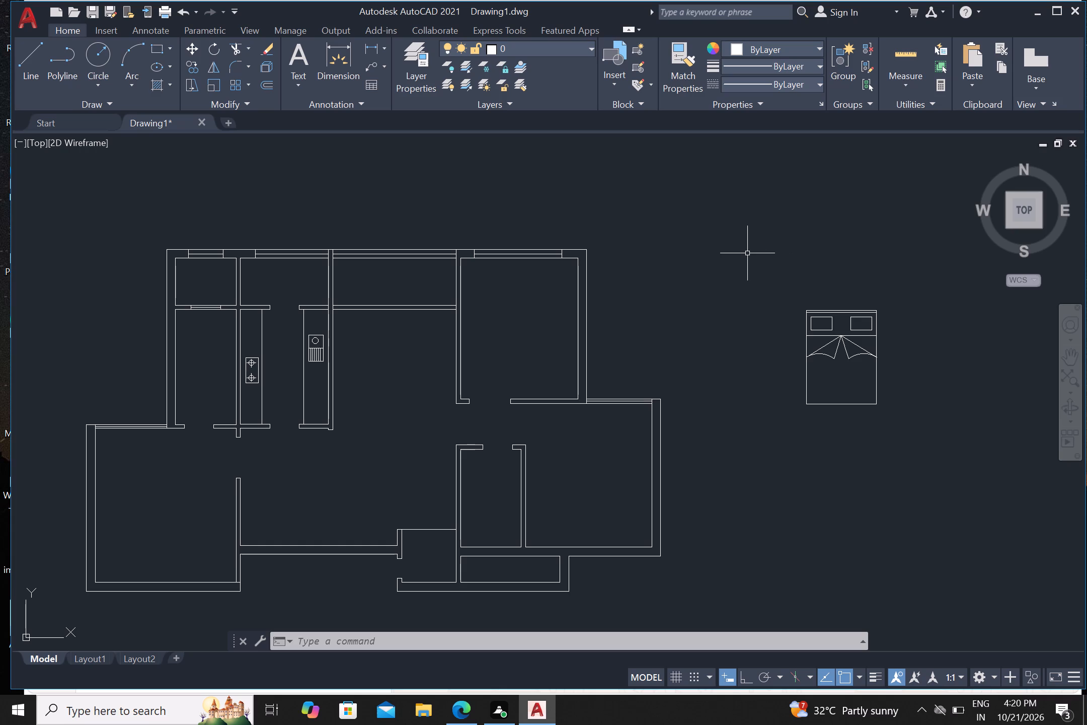
left_click(742, 263)
left_click_drag(939, 438, 944, 444)
key("r")
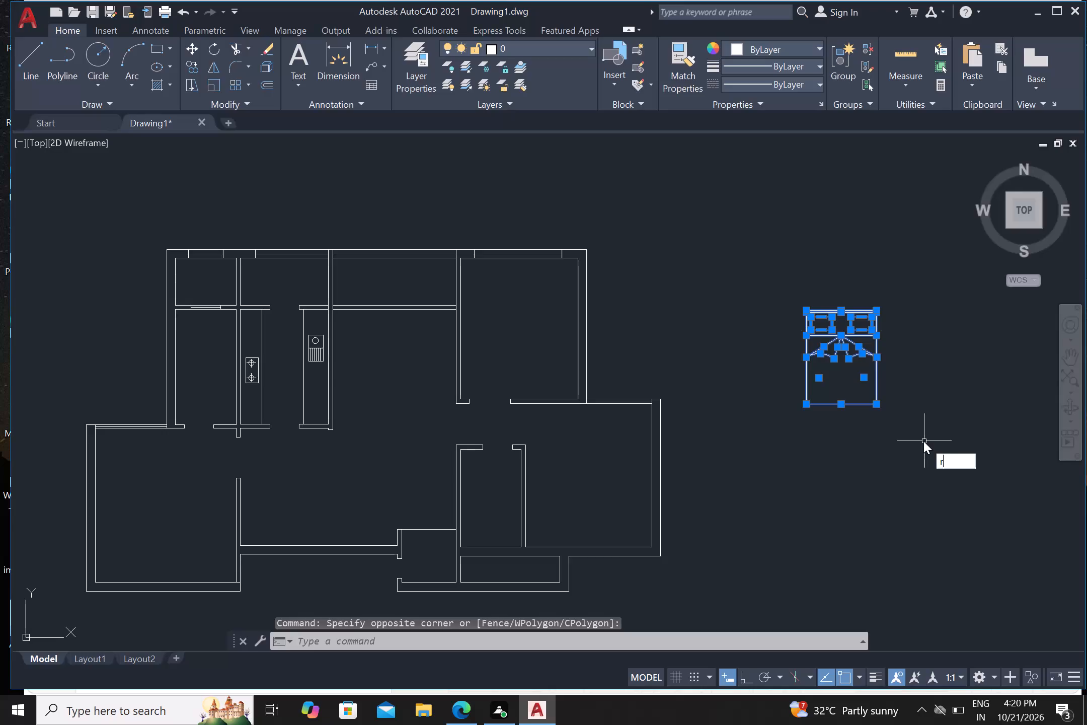
key("o")
key("Return")
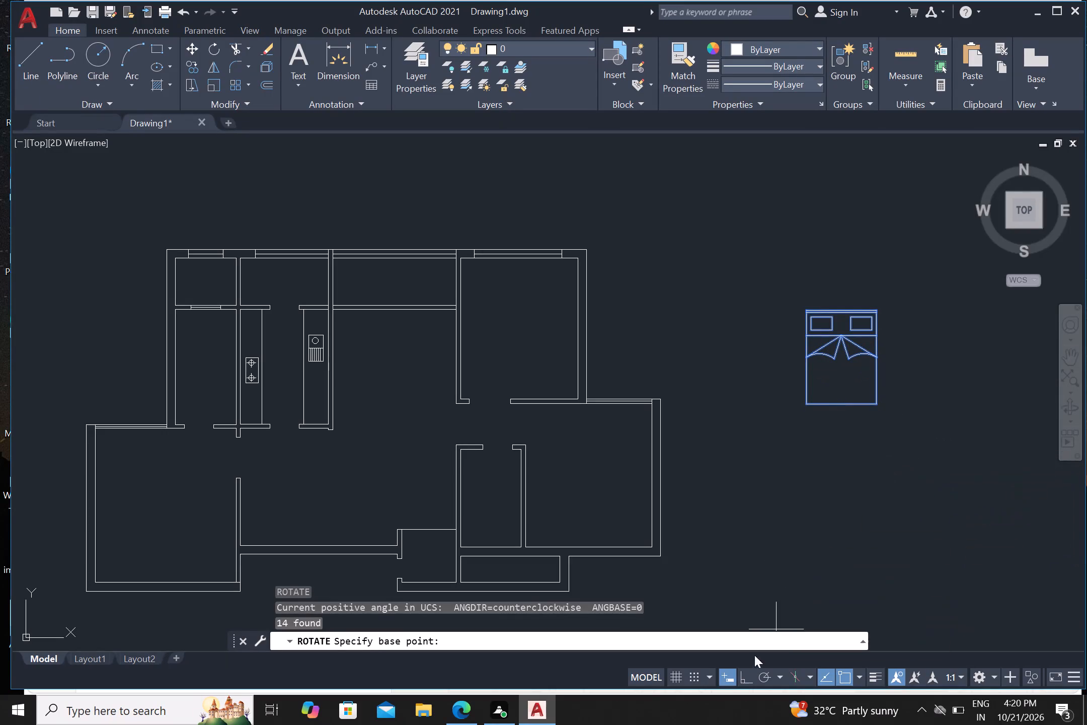
left_click(745, 682)
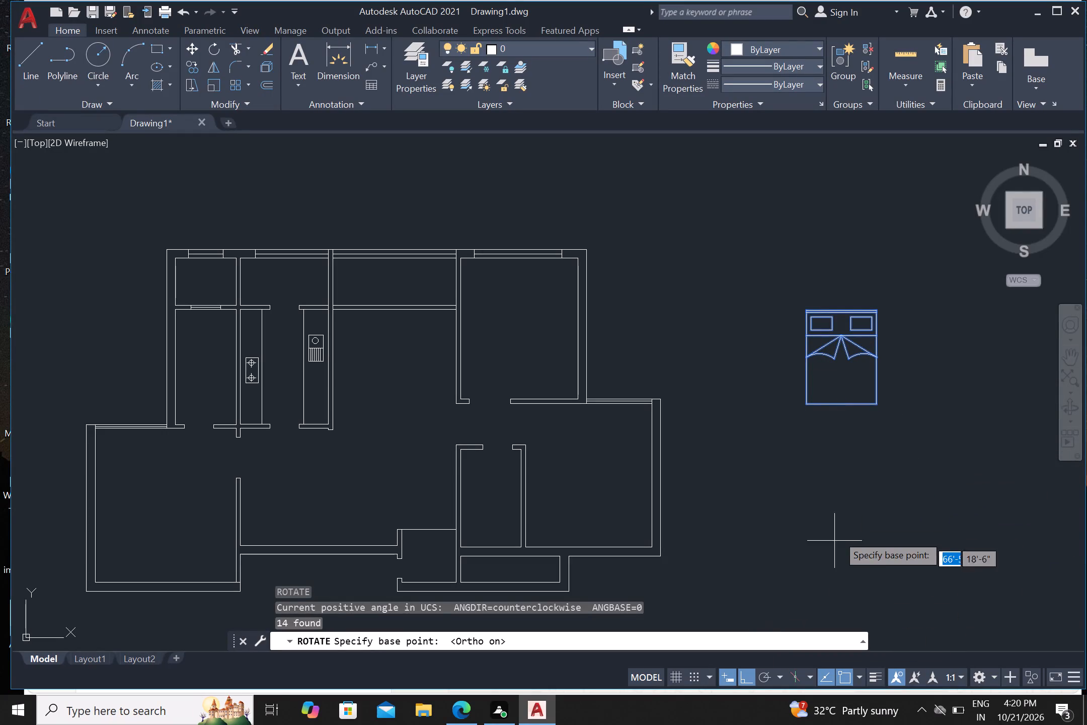
left_click_drag(876, 409, 870, 444)
left_click(852, 512)
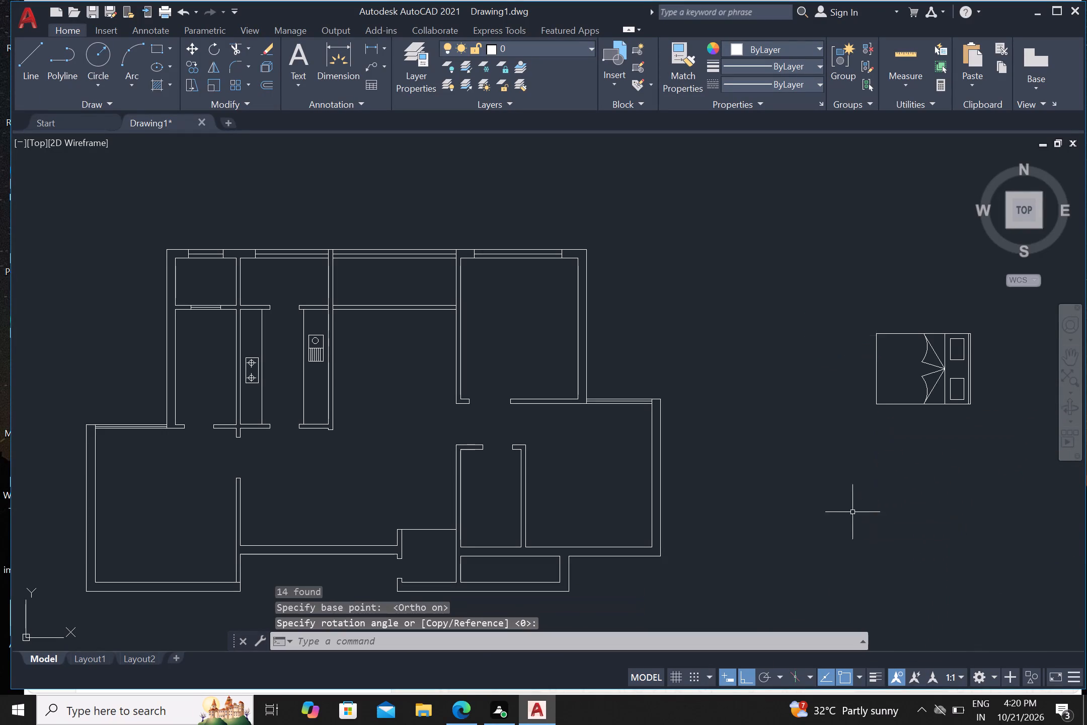
Copy the bed by its headboard midpoint into the northeast, southeast and southwest bedrooms, with the headboards toward the east walls.
left_click(814, 296)
left_click_drag(999, 424, 1008, 430)
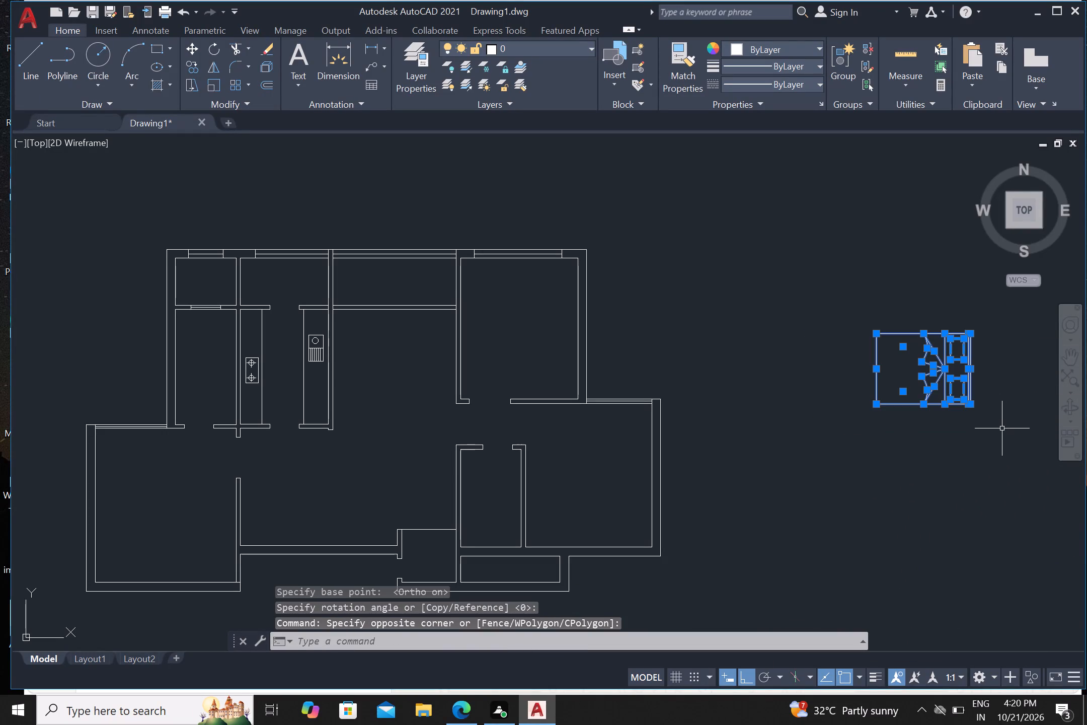
type("co")
key("Return")
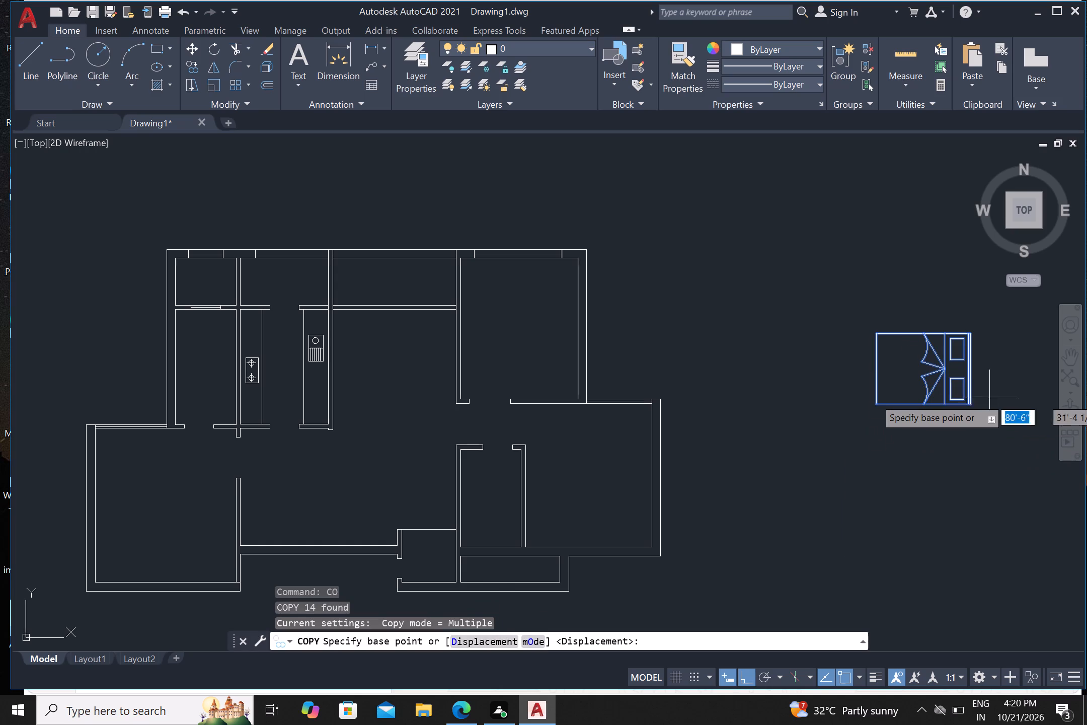
left_click(971, 371)
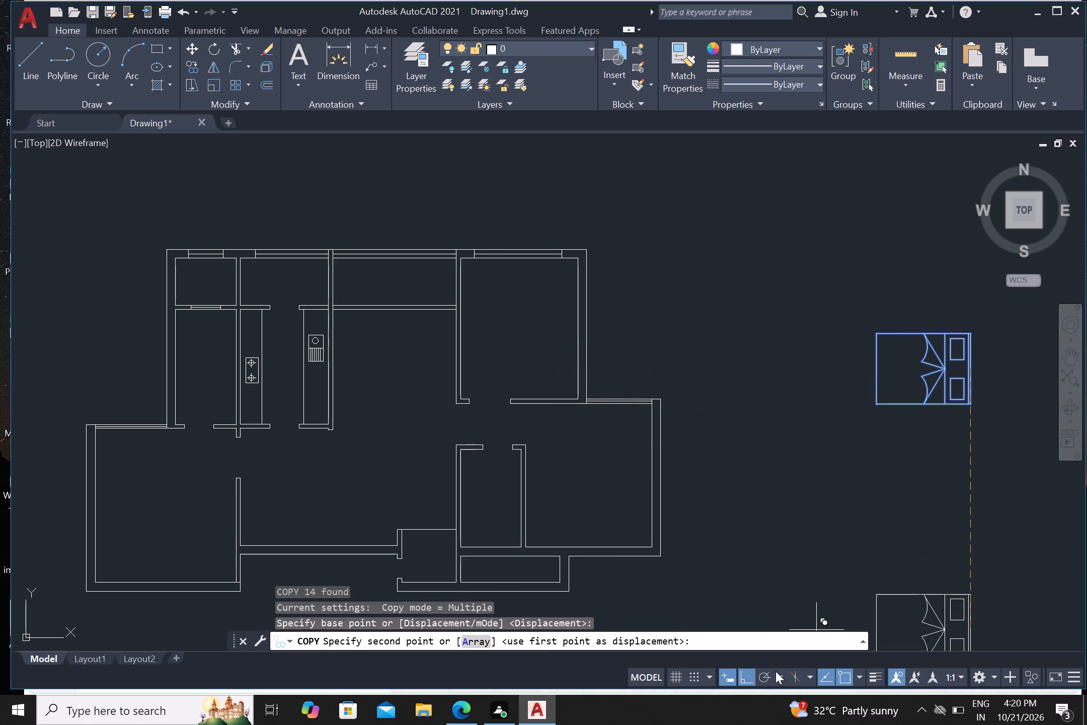
left_click(753, 678)
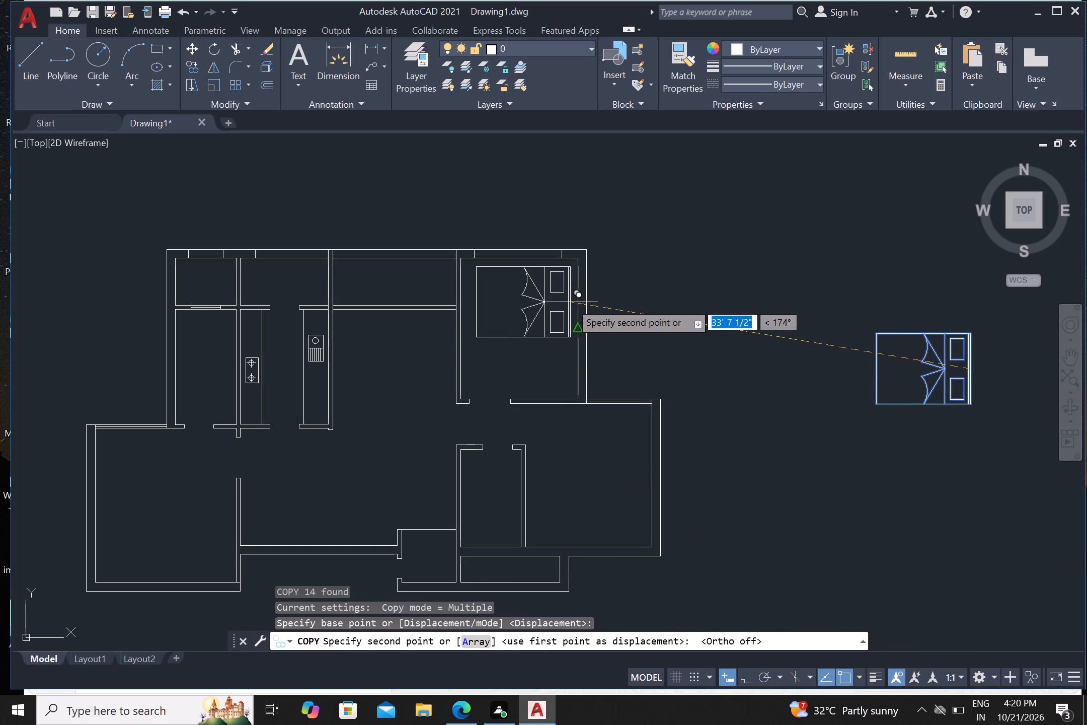
left_click(570, 302)
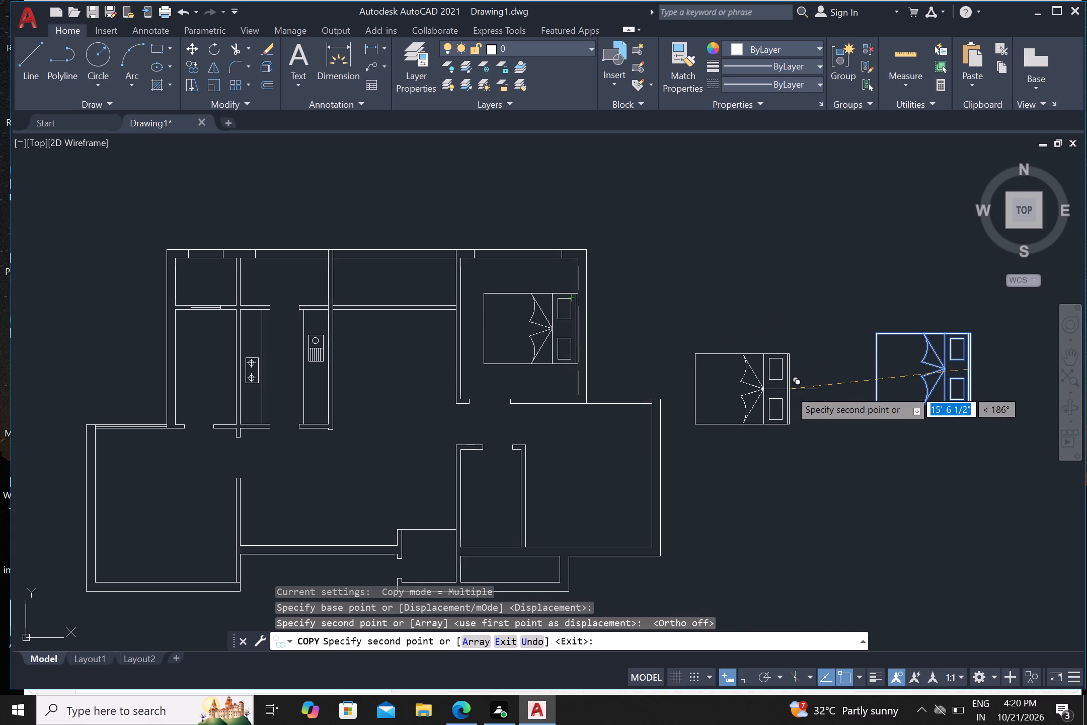
scroll(789, 389, "down", 1)
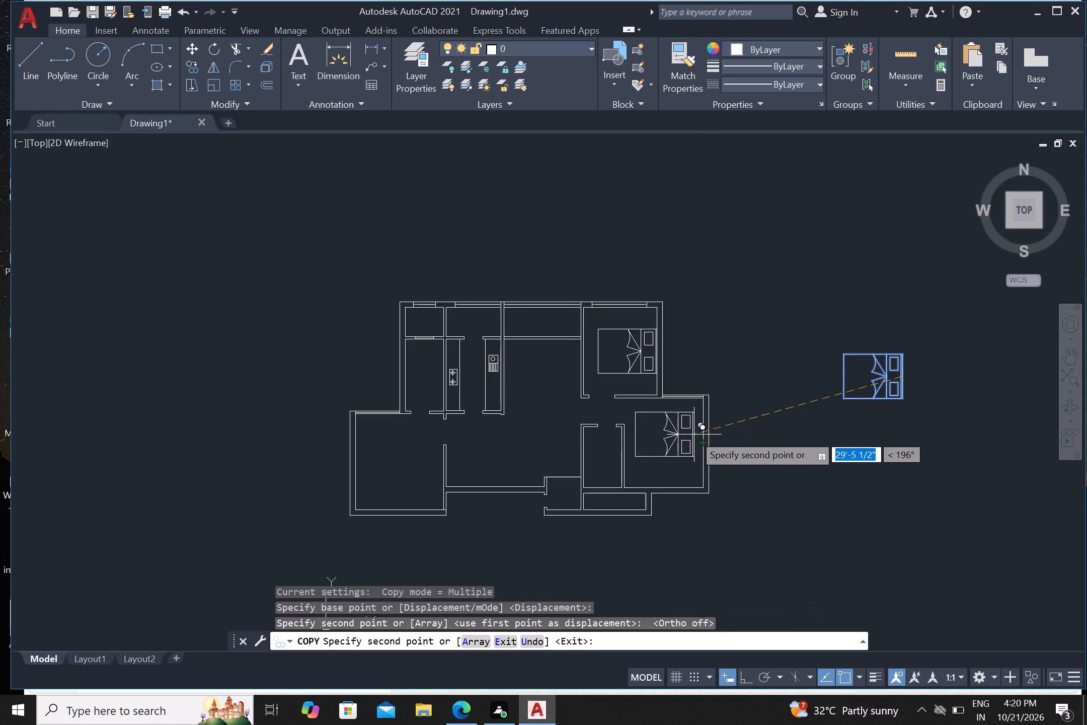
left_click(694, 434)
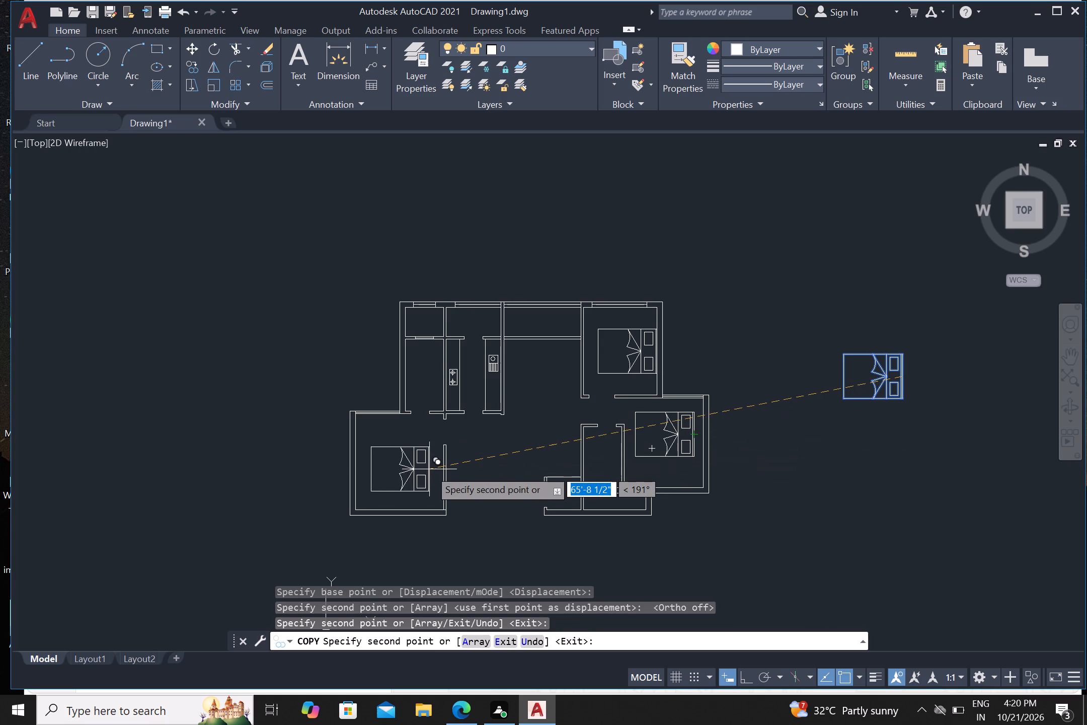
left_click(433, 478)
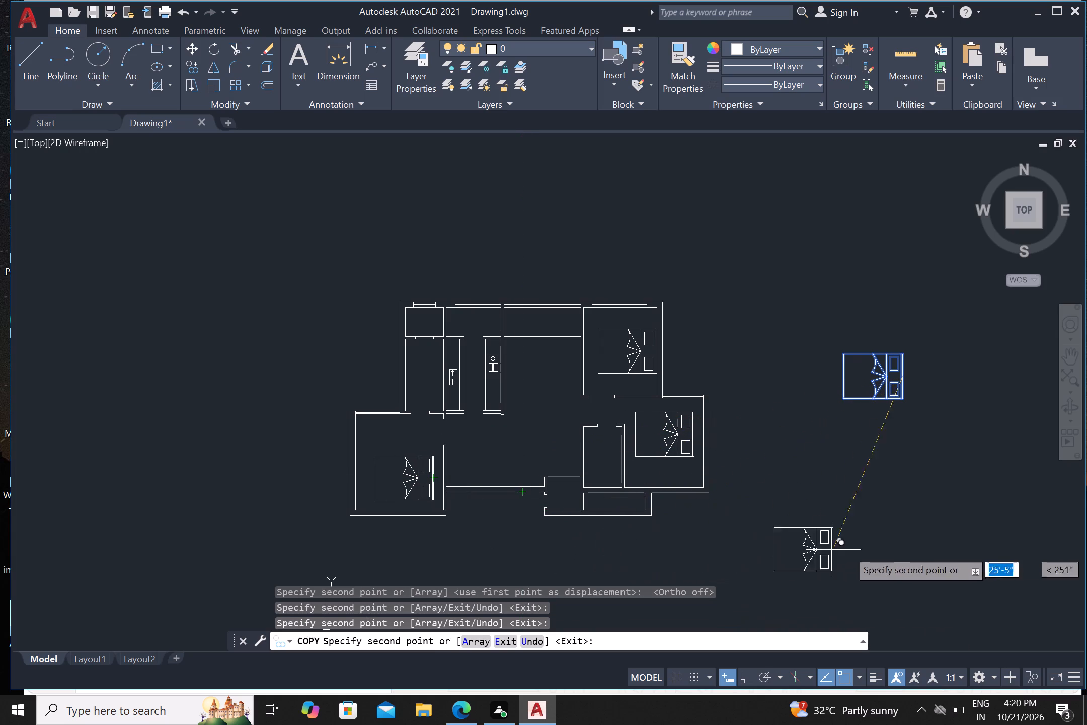
key("Escape")
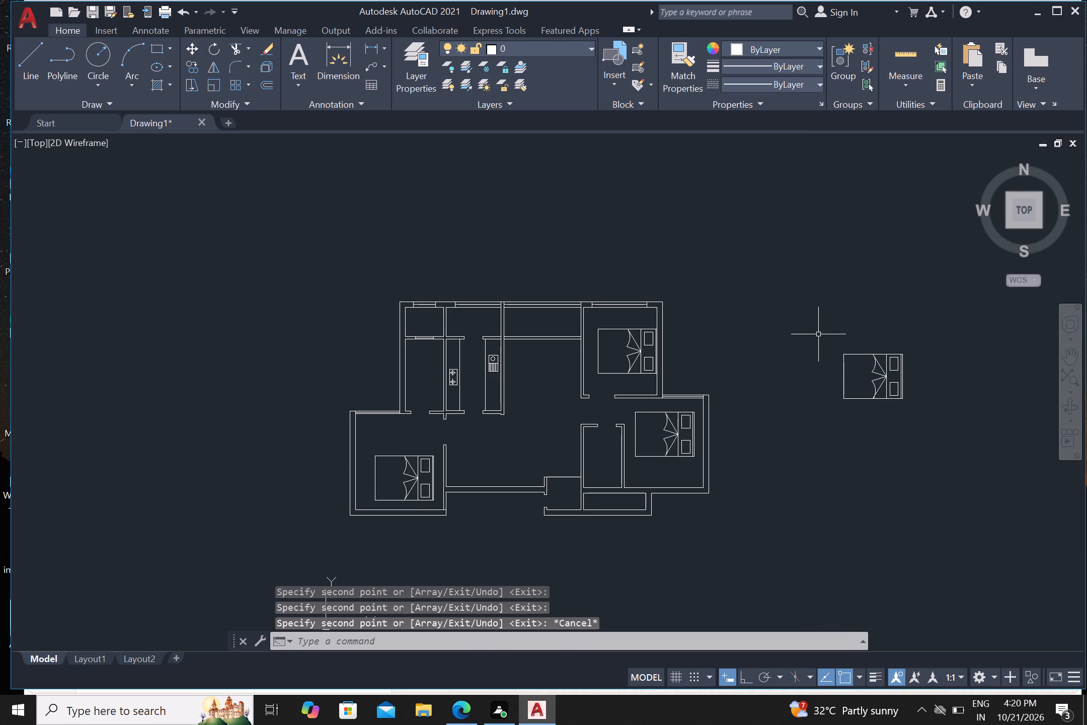
Delete the original bed symbol standing outside the floor plan.
left_click(821, 334)
left_click(921, 431)
key("Delete")
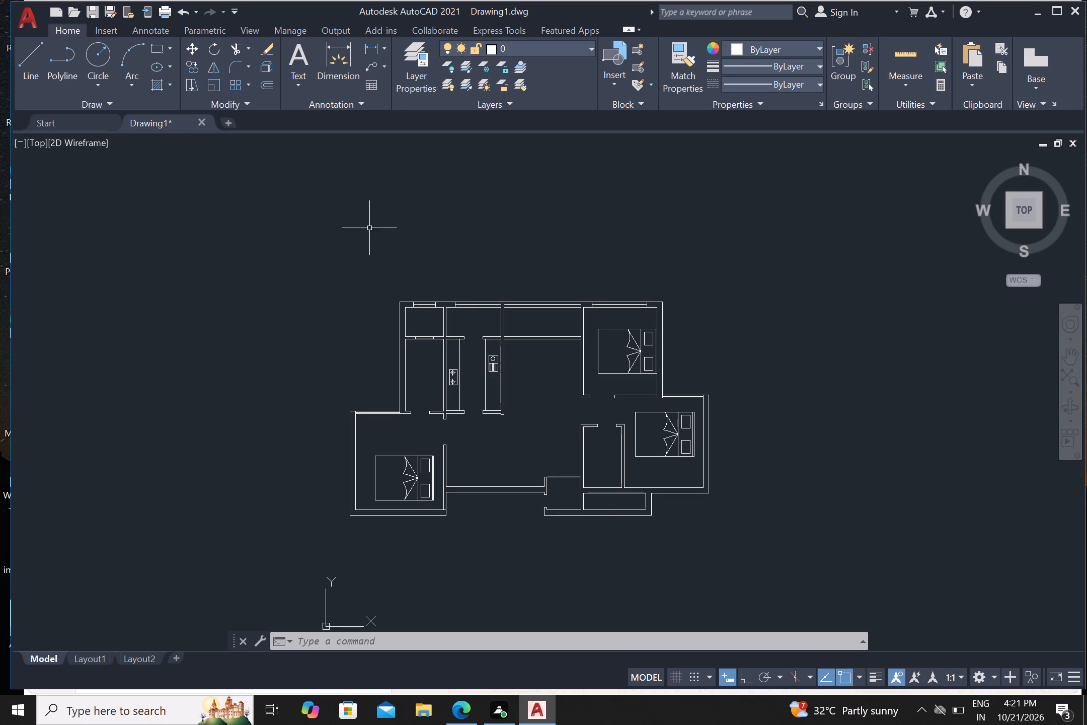
key("Escape")
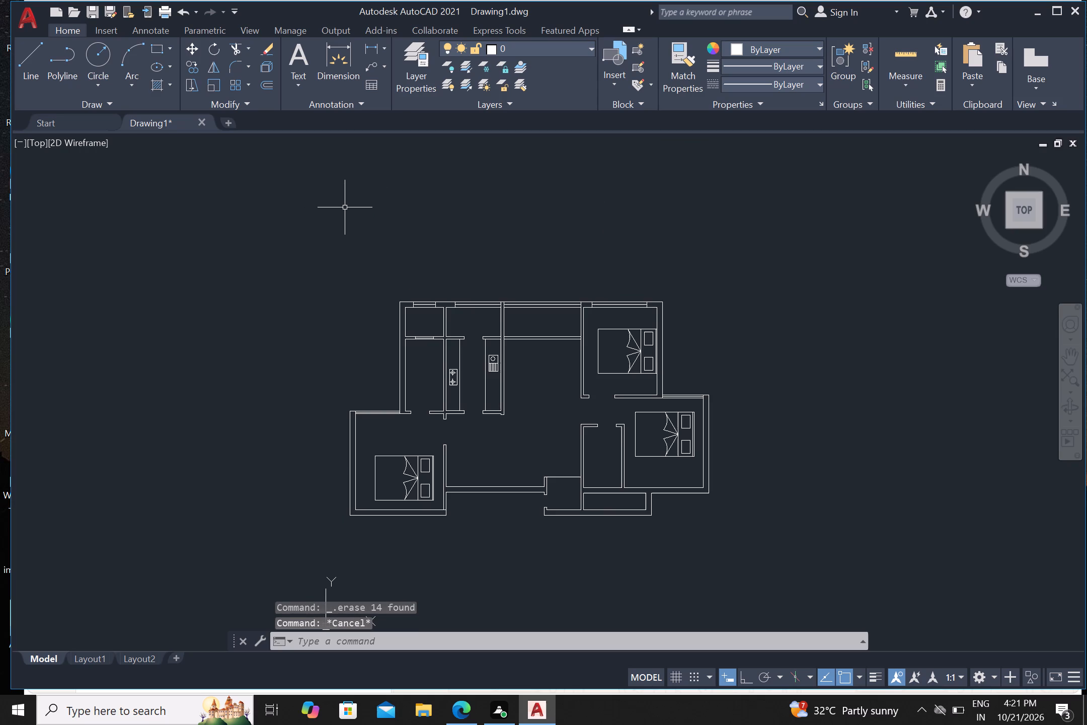
Add the multiline text BED ROOM in a wide text box above the floor plan.
key("m")
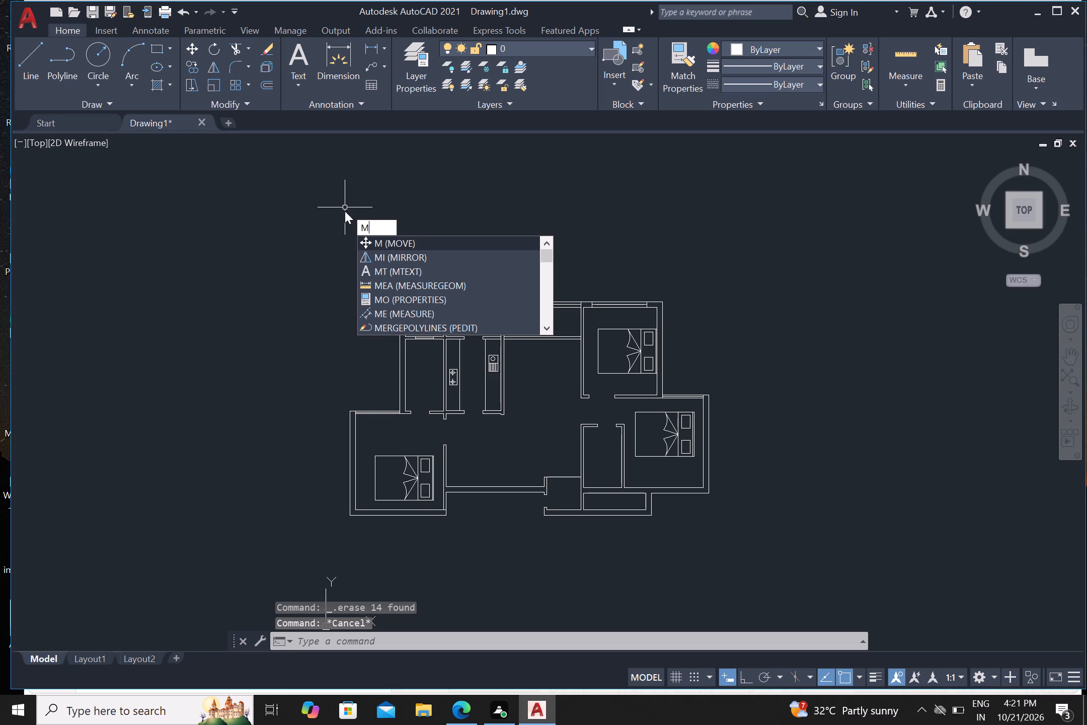
key("t")
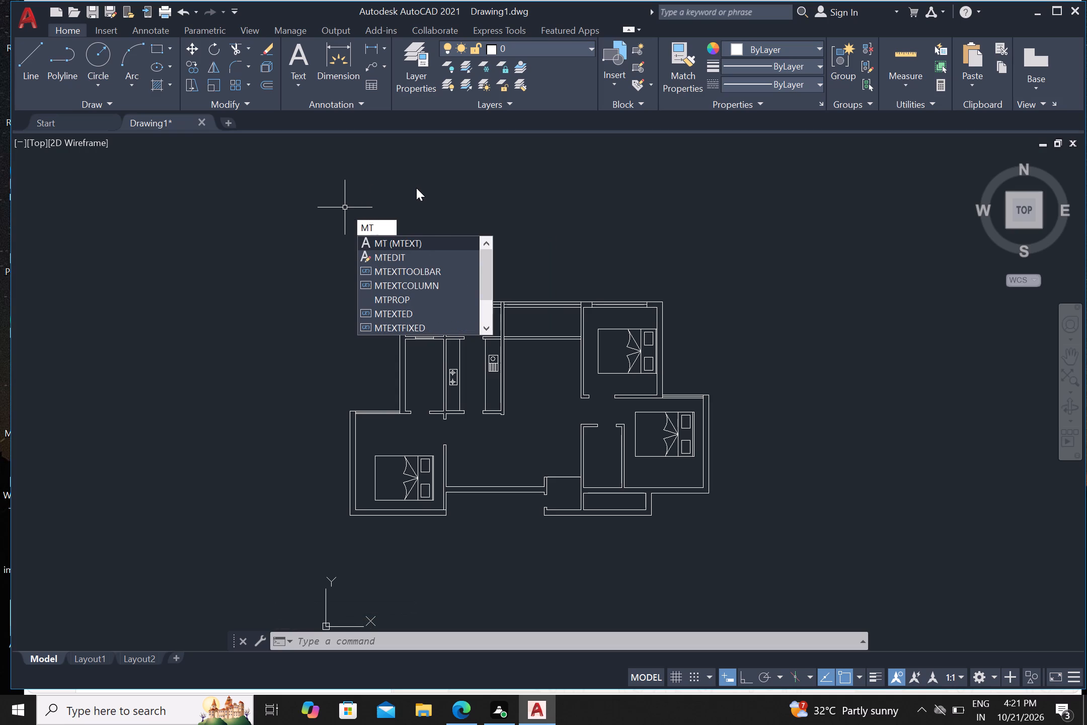
key("Return")
left_click(406, 174)
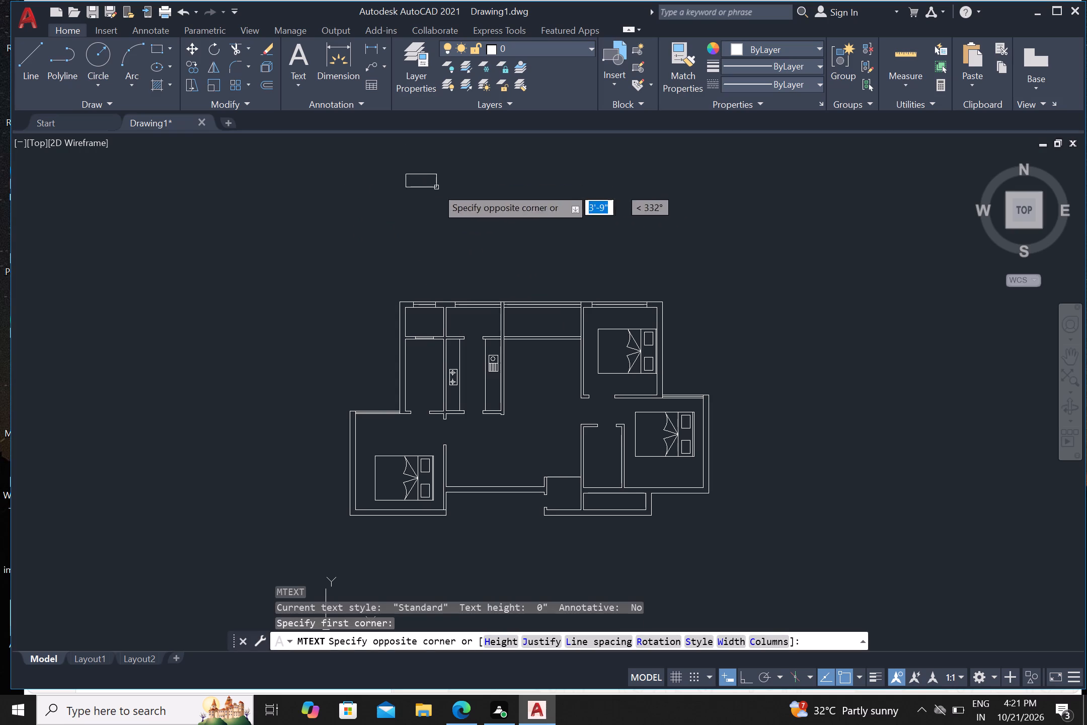
left_click(743, 188)
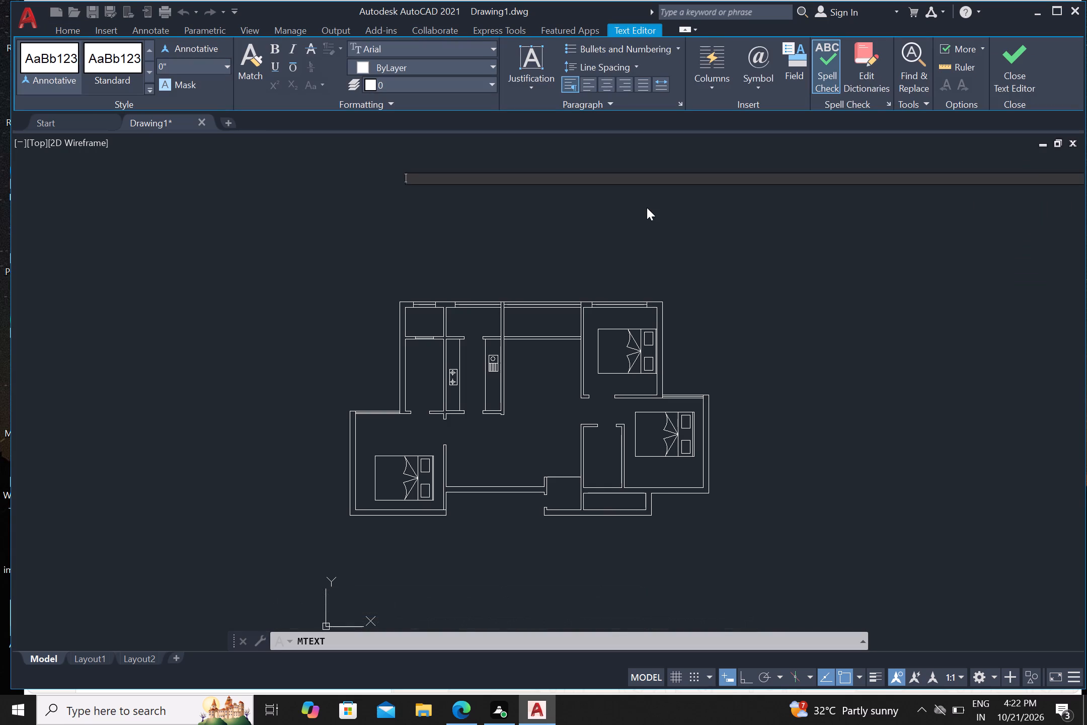
type("BED R")
type("OO")
key("m")
left_click(379, 236)
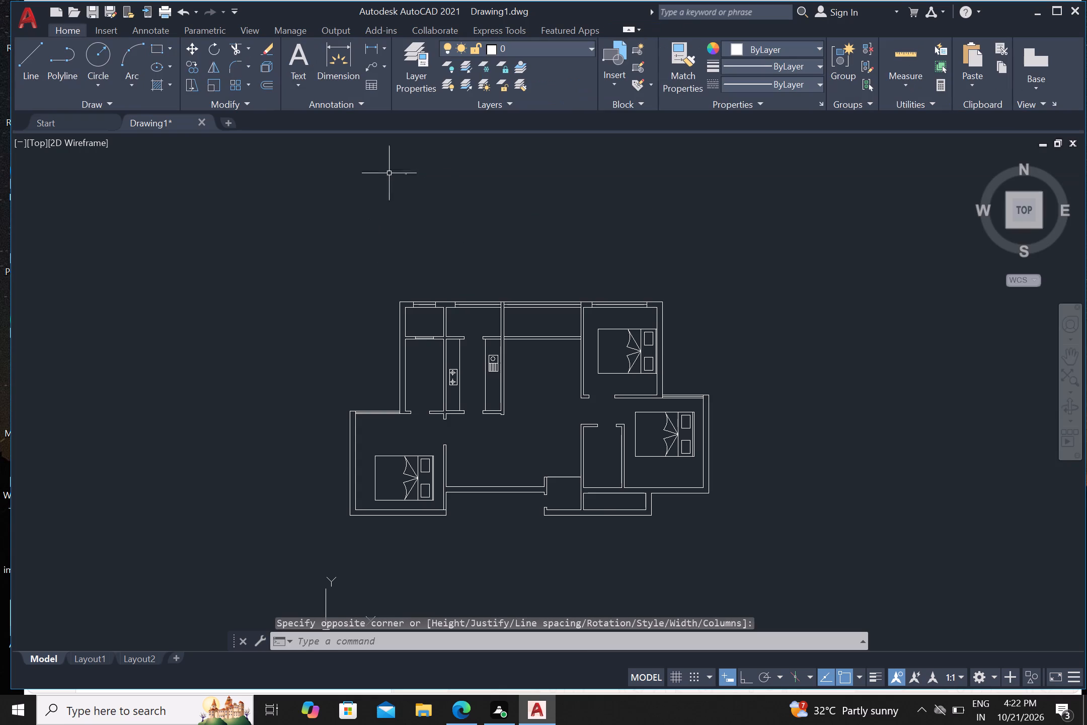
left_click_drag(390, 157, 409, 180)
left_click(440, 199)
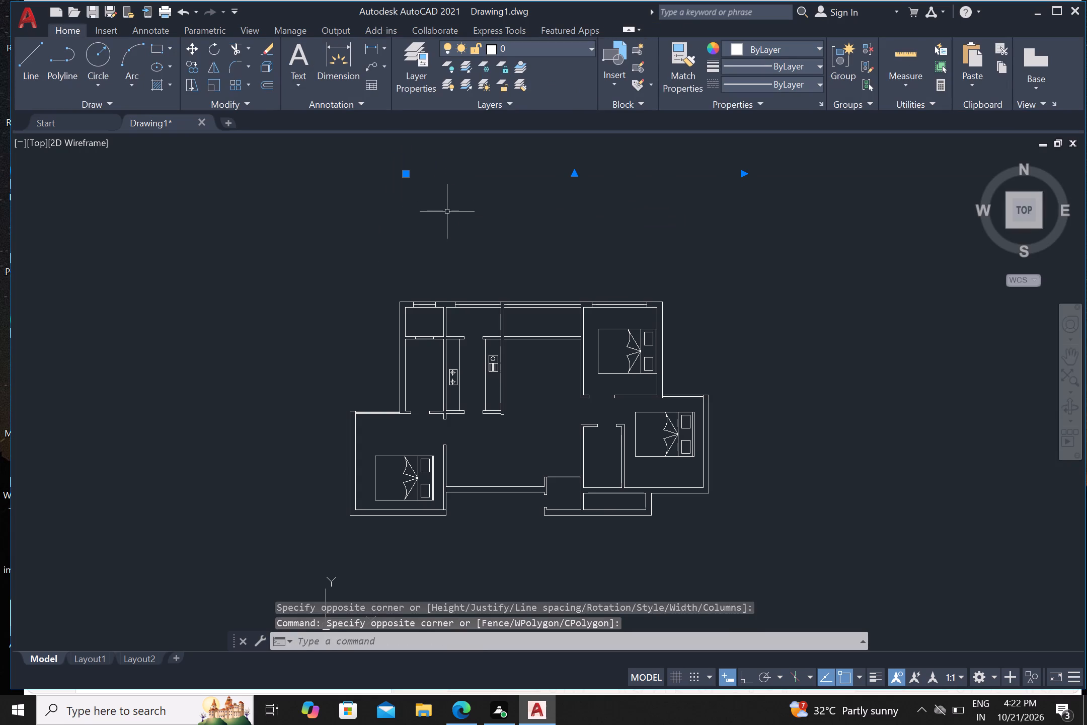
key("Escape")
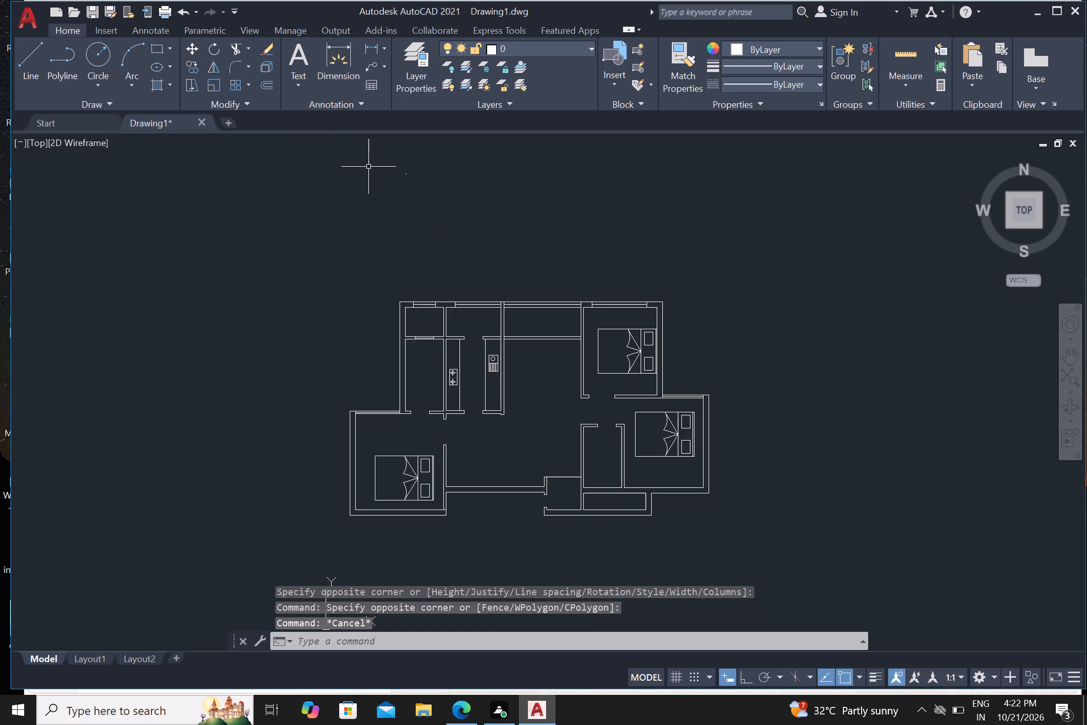
Set the text height of the BED ROOM label above the floor plan to 9".
scroll(381, 165, "up", 3)
left_click_drag(429, 167, 439, 167)
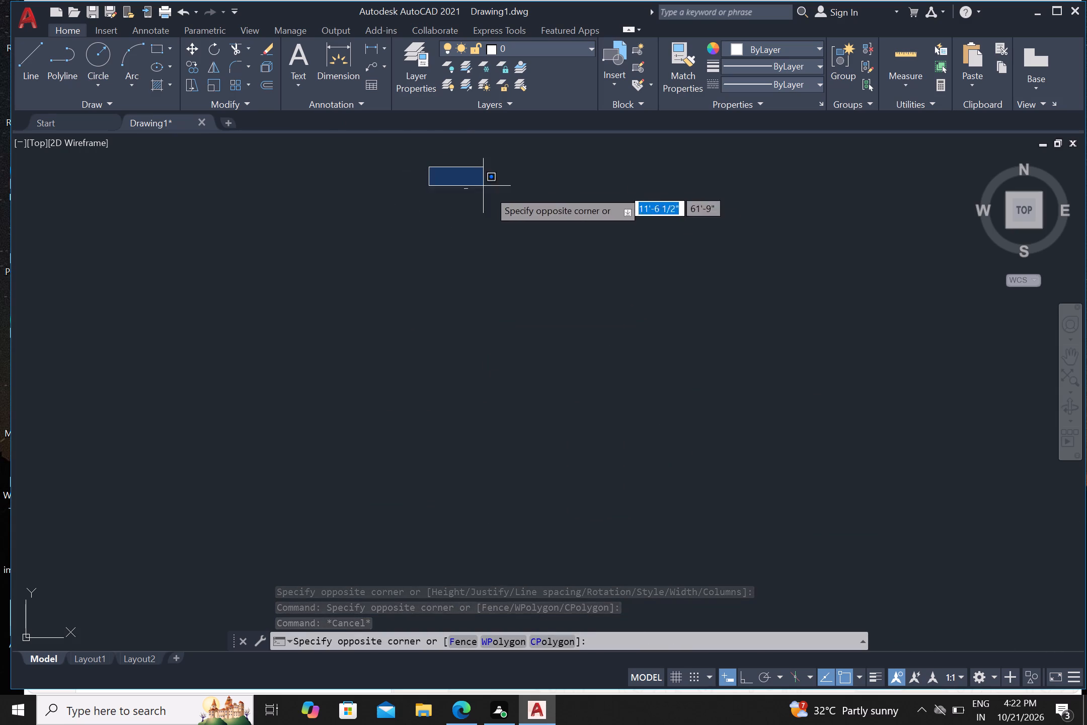
left_click(515, 217)
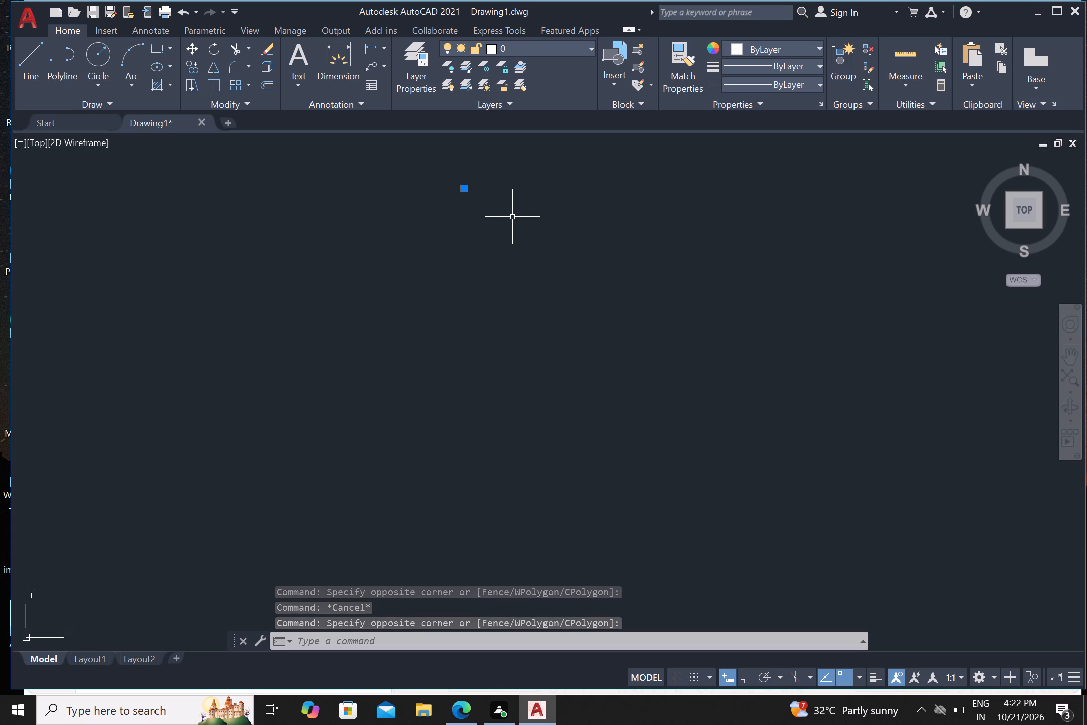
key("ctrl+1")
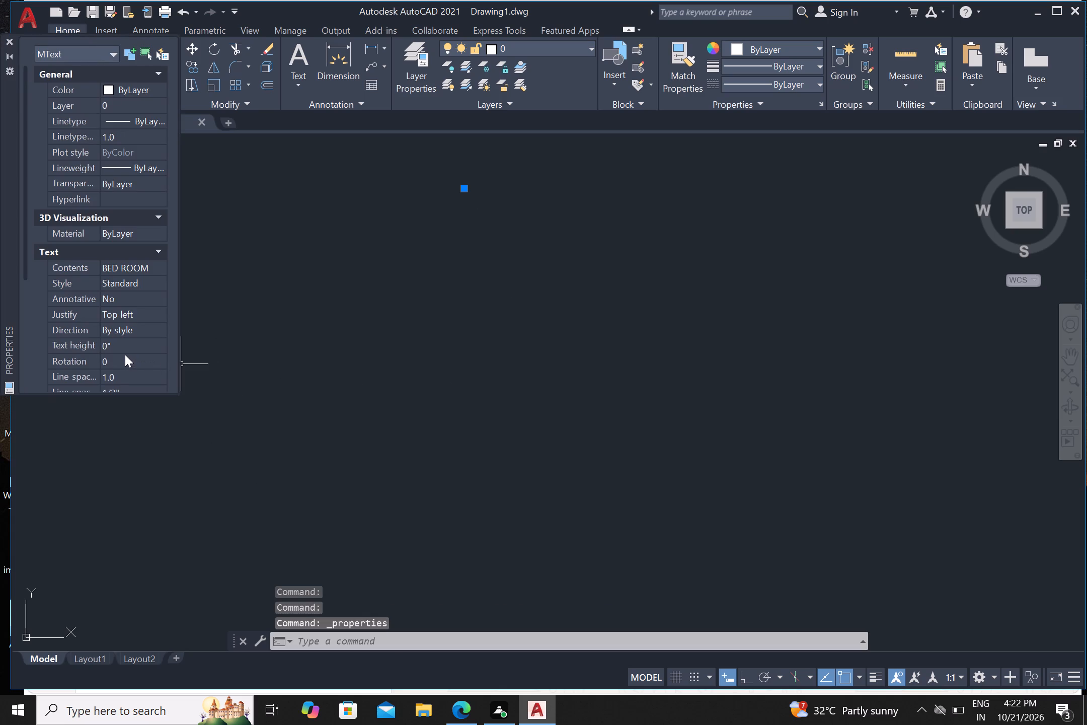
left_click(120, 342)
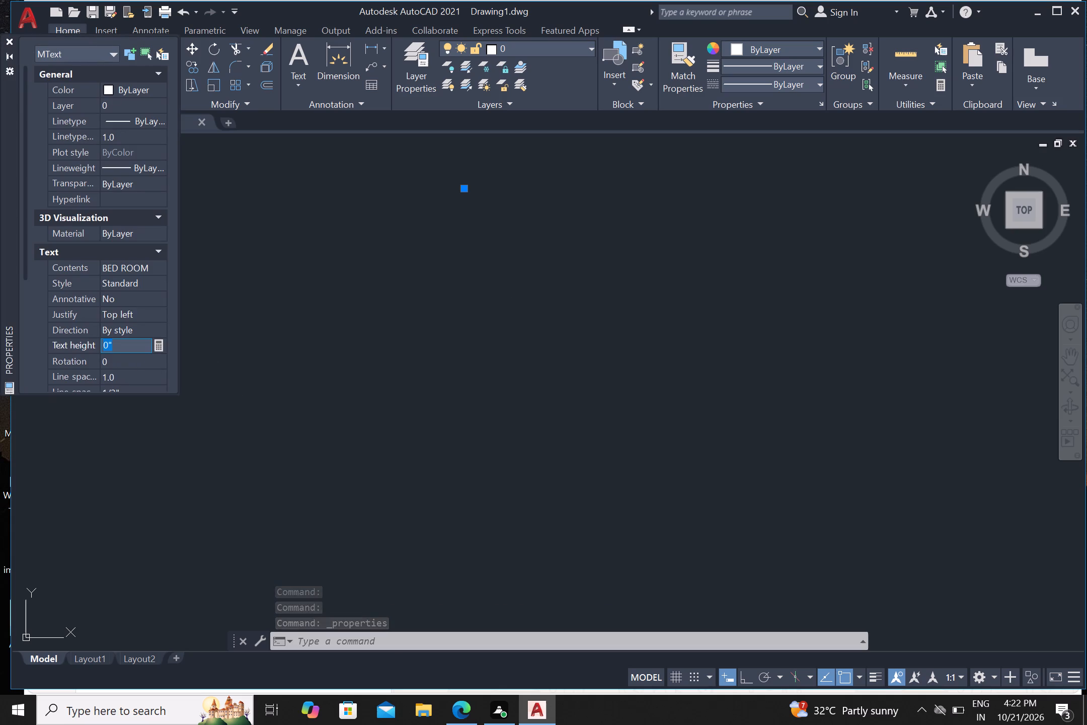
key("9")
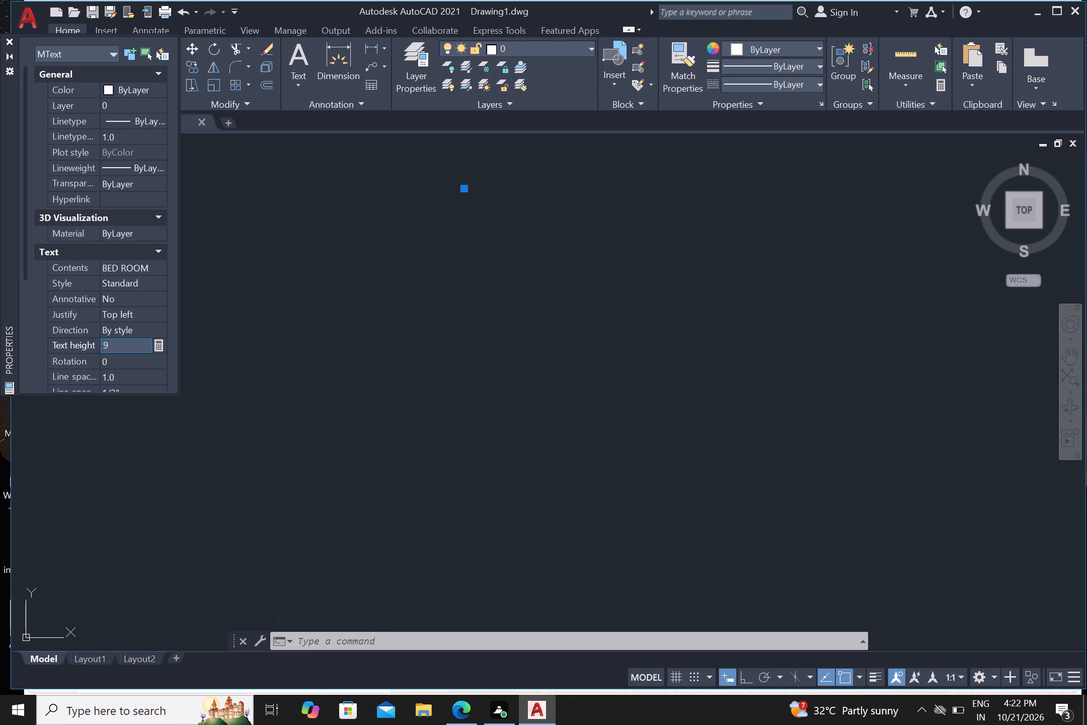
key("shift+quotedbl")
key("Return")
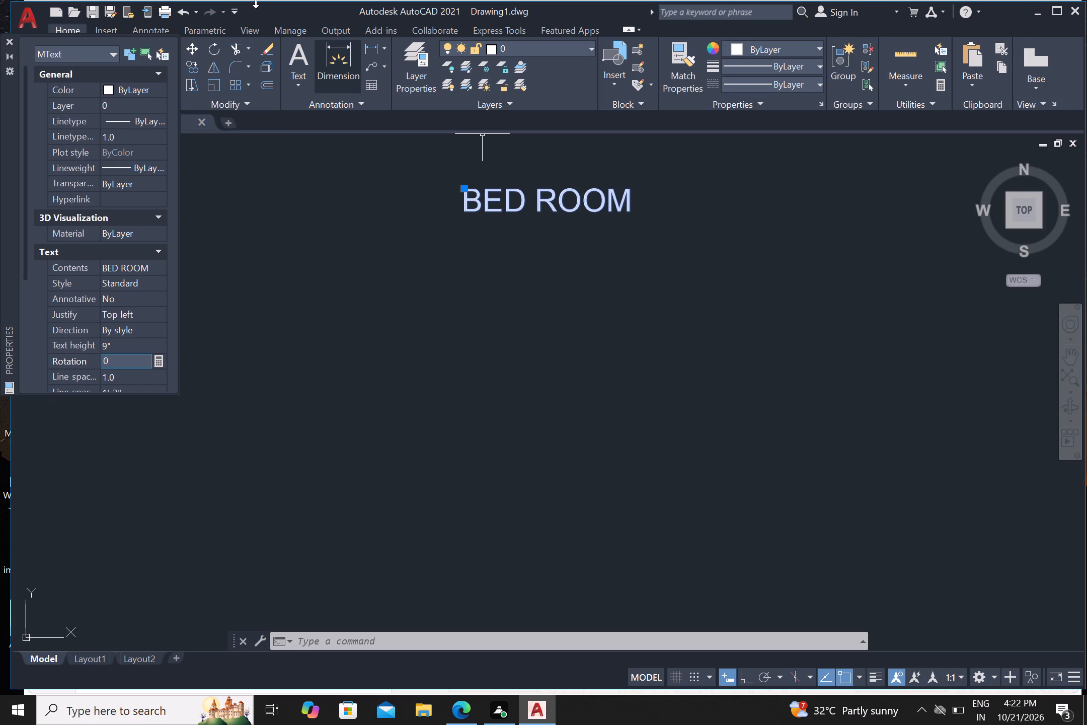
left_click(9, 42)
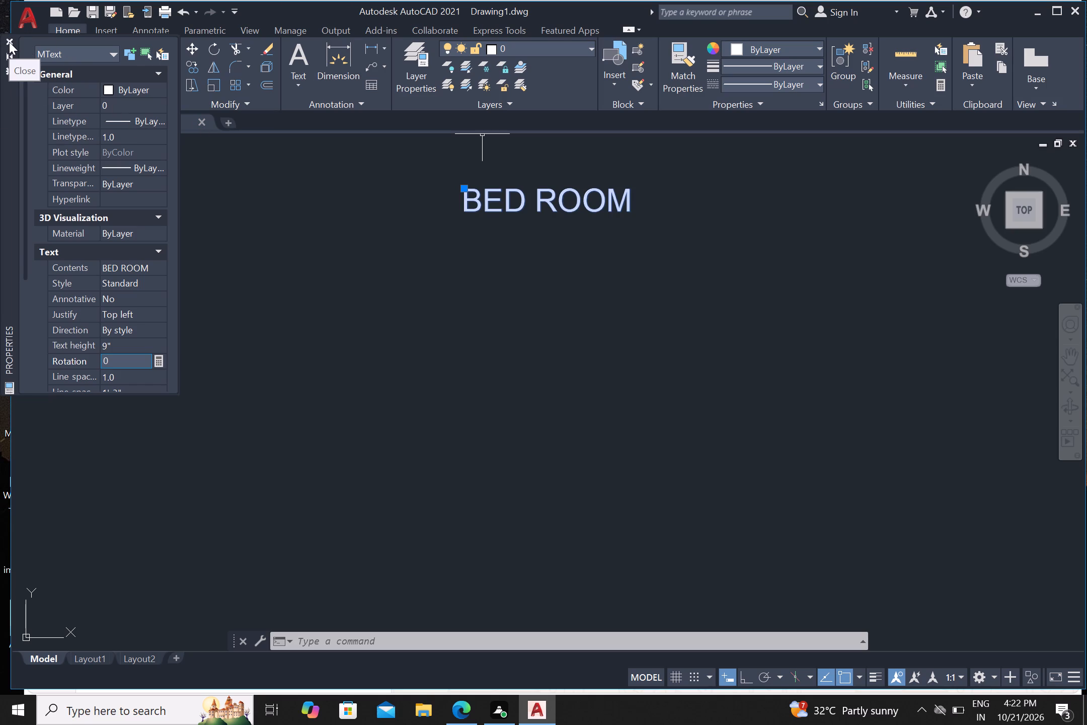
scroll(443, 366, "down", 2)
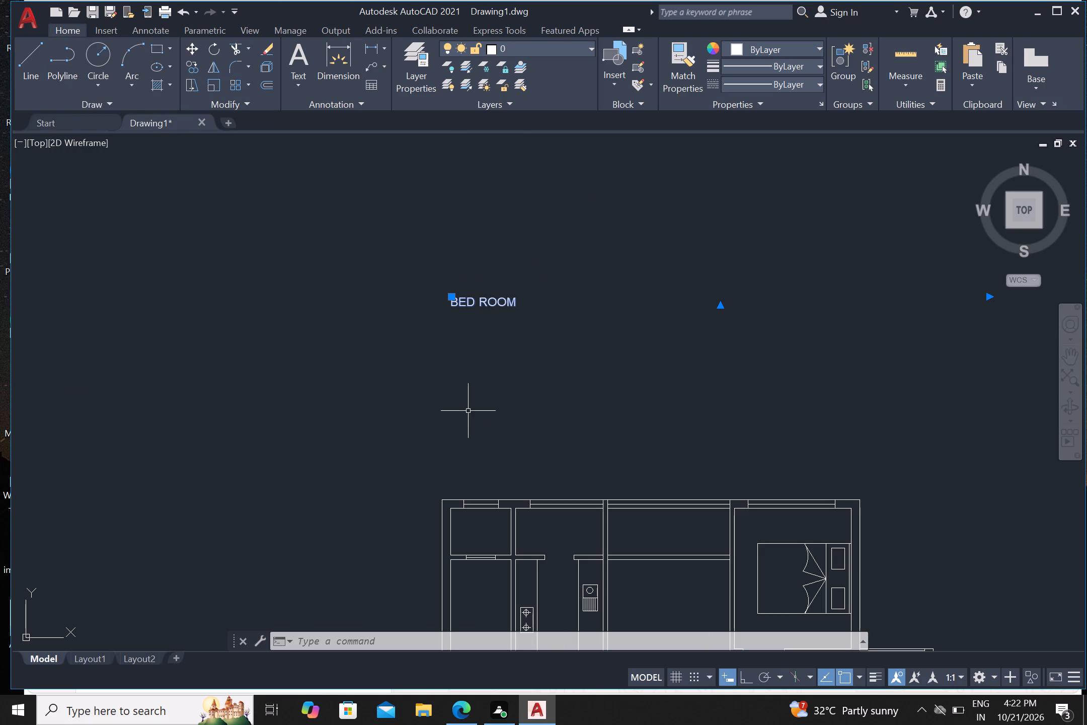
middle_click_drag(649, 477, 601, 365)
scroll(599, 371, "down", 1)
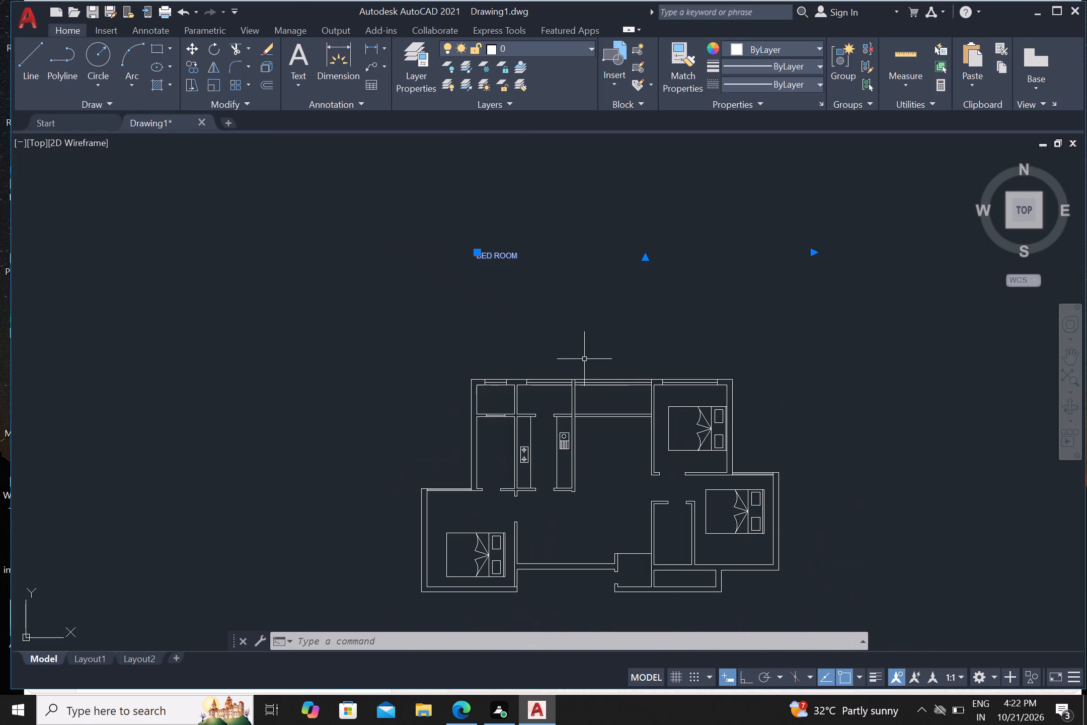
scroll(582, 328, "up", 1)
key("Escape")
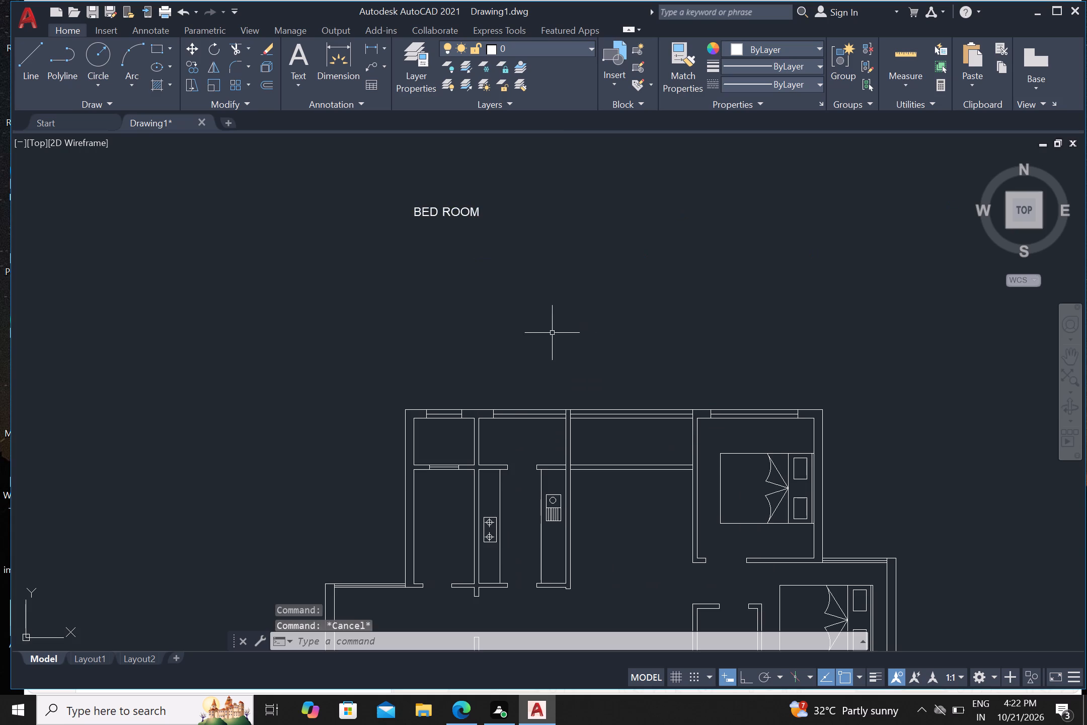
Copy the BED ROOM label into the room north of the kitchen, the adjoining north room and the northeast bedroom.
scroll(572, 323, "down", 1)
left_click(482, 255)
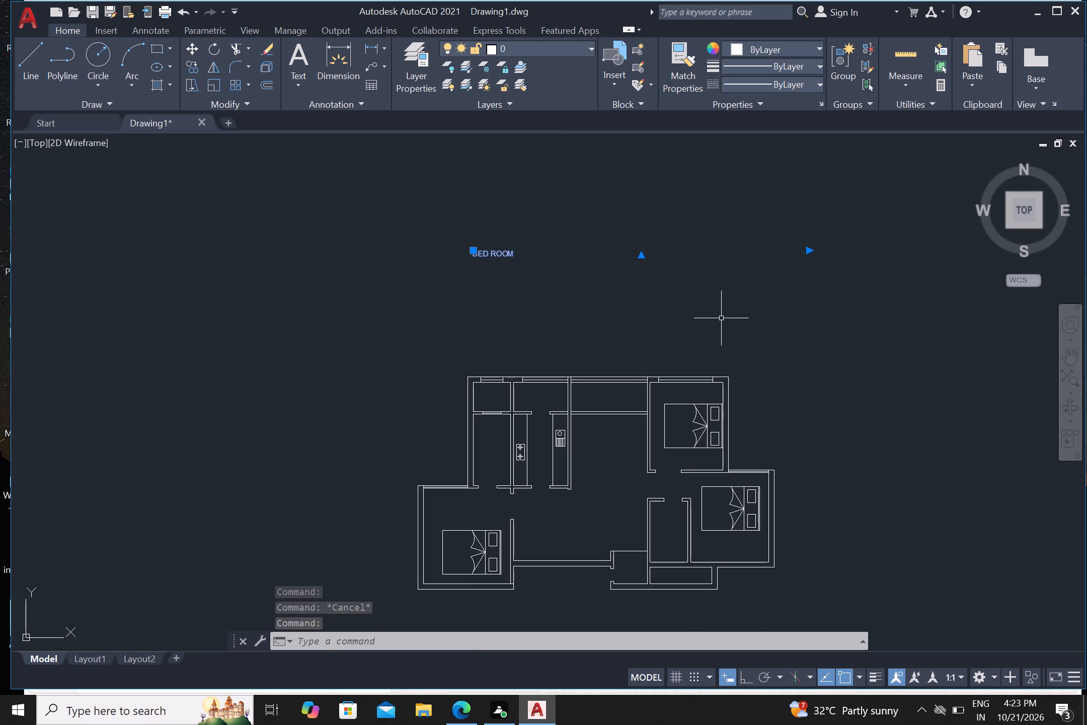
type("CO")
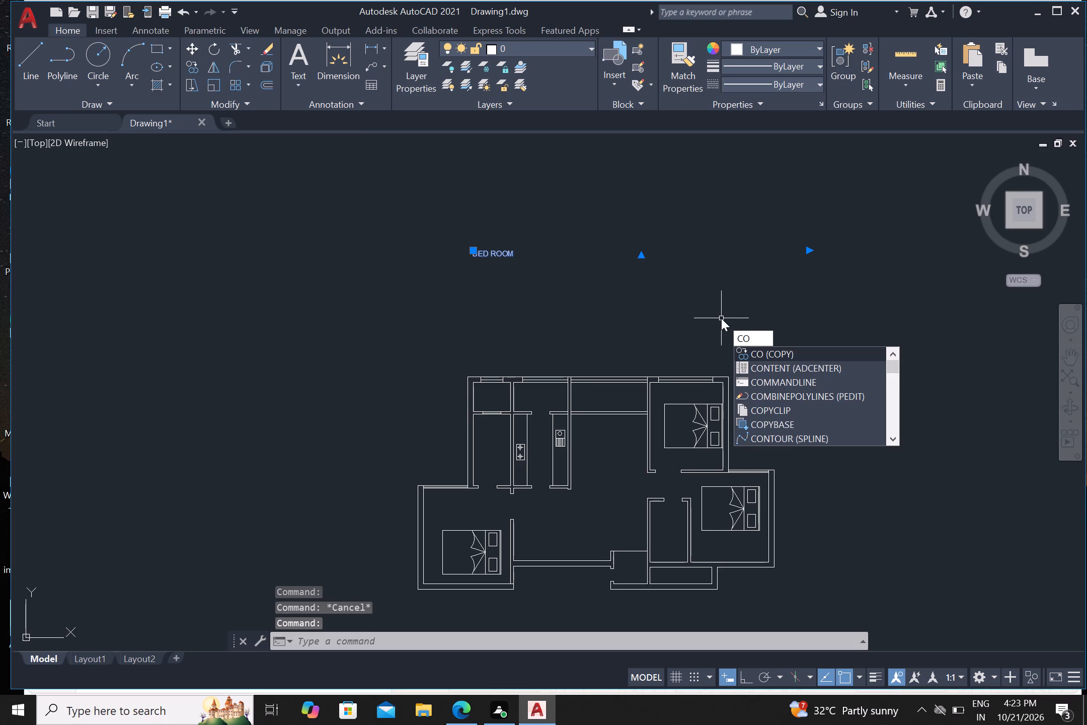
key("Return")
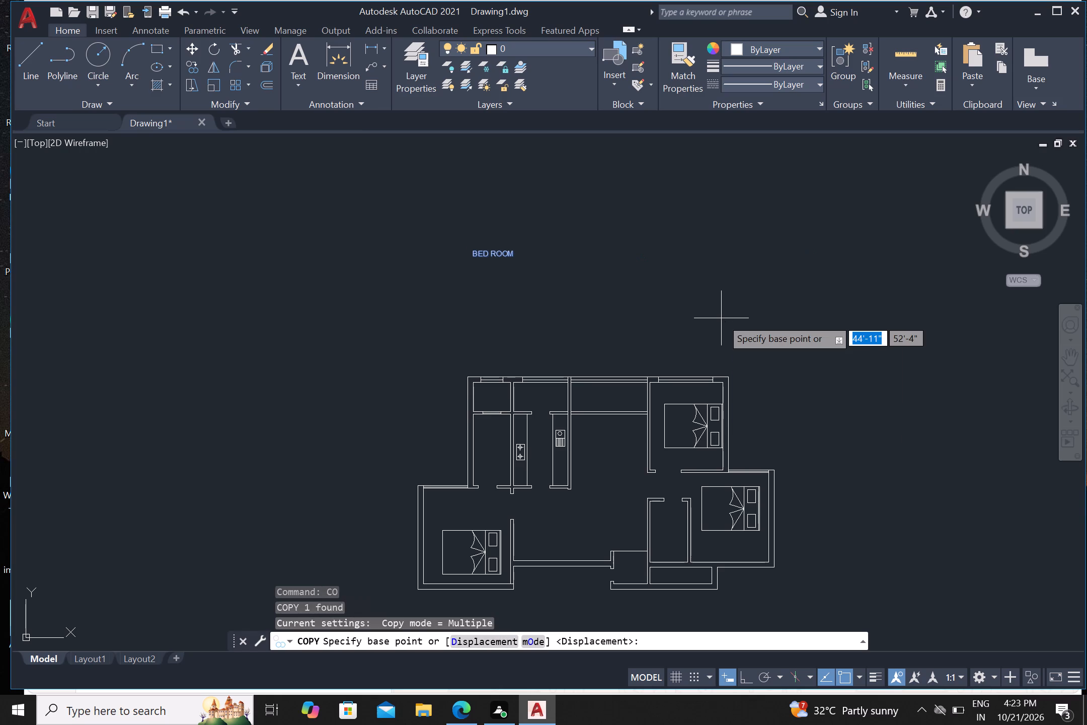
left_click(485, 255)
scroll(497, 324, "up", 2)
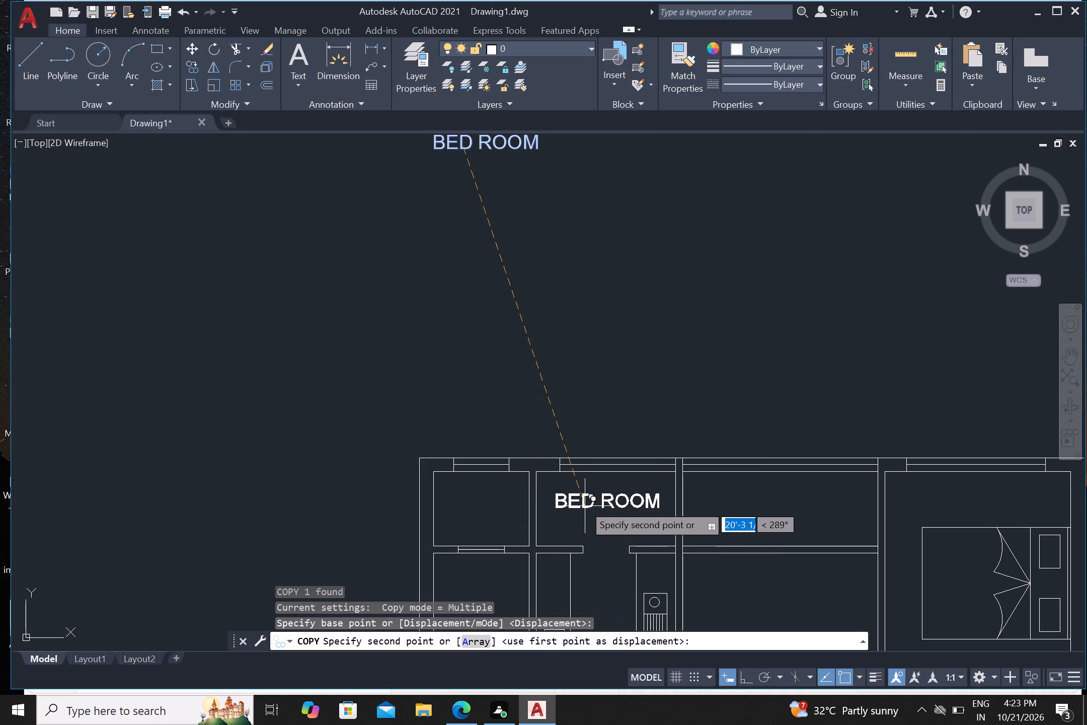
left_click(590, 504)
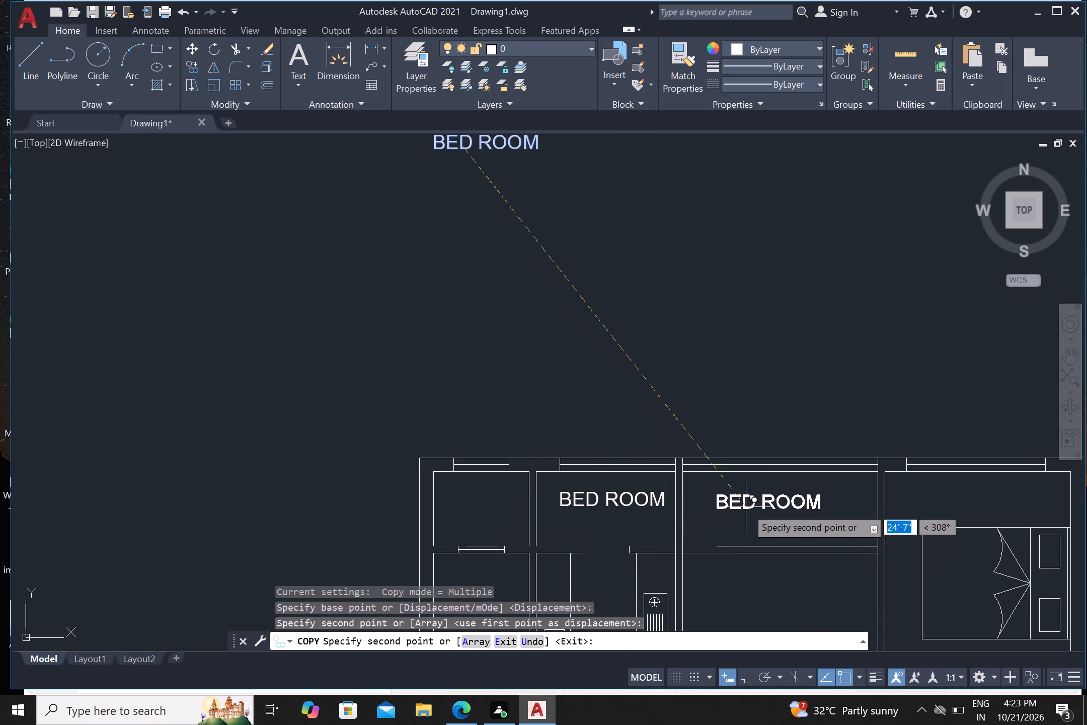
left_click(746, 507)
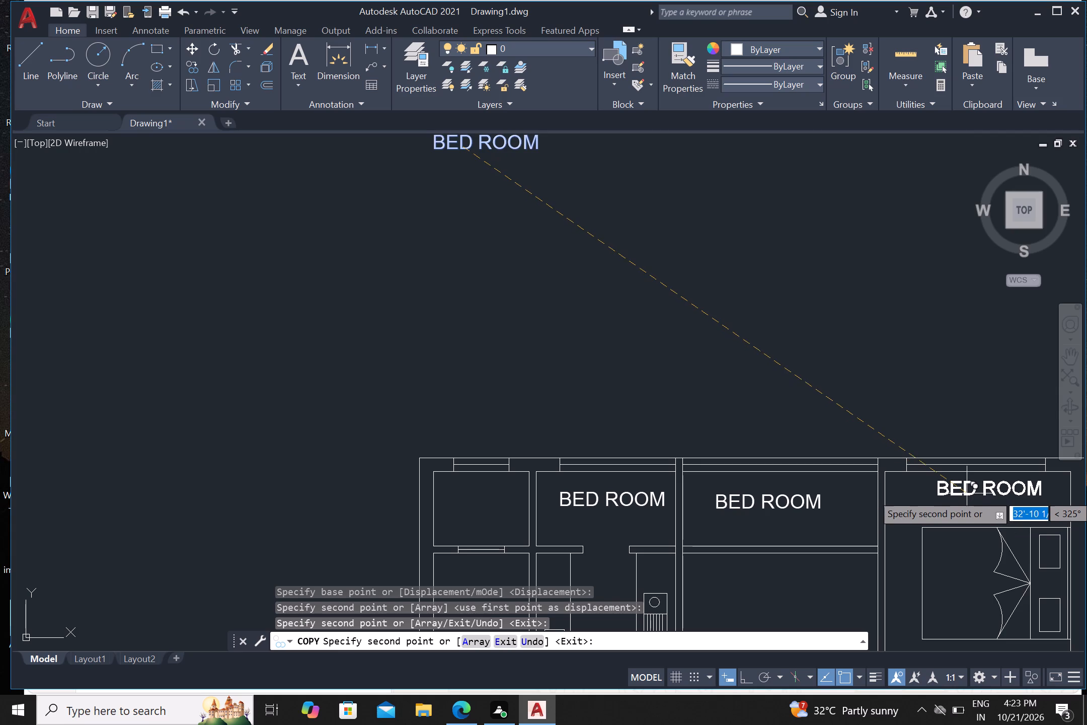
left_click(967, 492)
Place further BED ROOM label copies in the central hall's upper and lower areas, kitchen, room west of it and southwest bedroom.
scroll(957, 506, "down", 1)
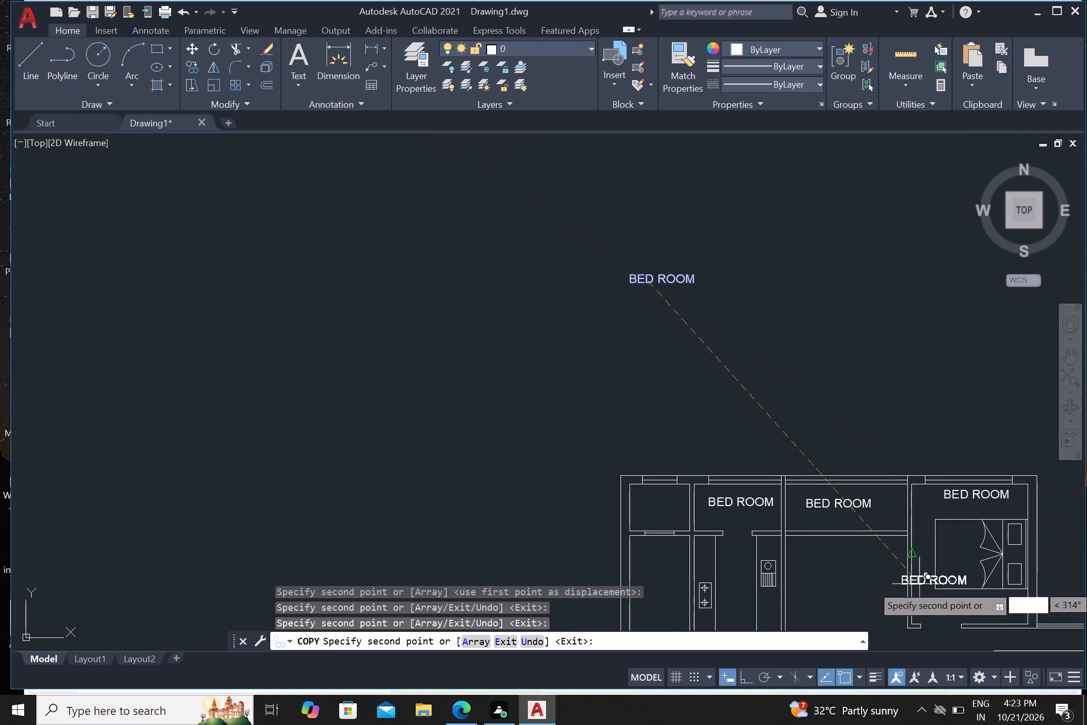
middle_click_drag(846, 576, 730, 382)
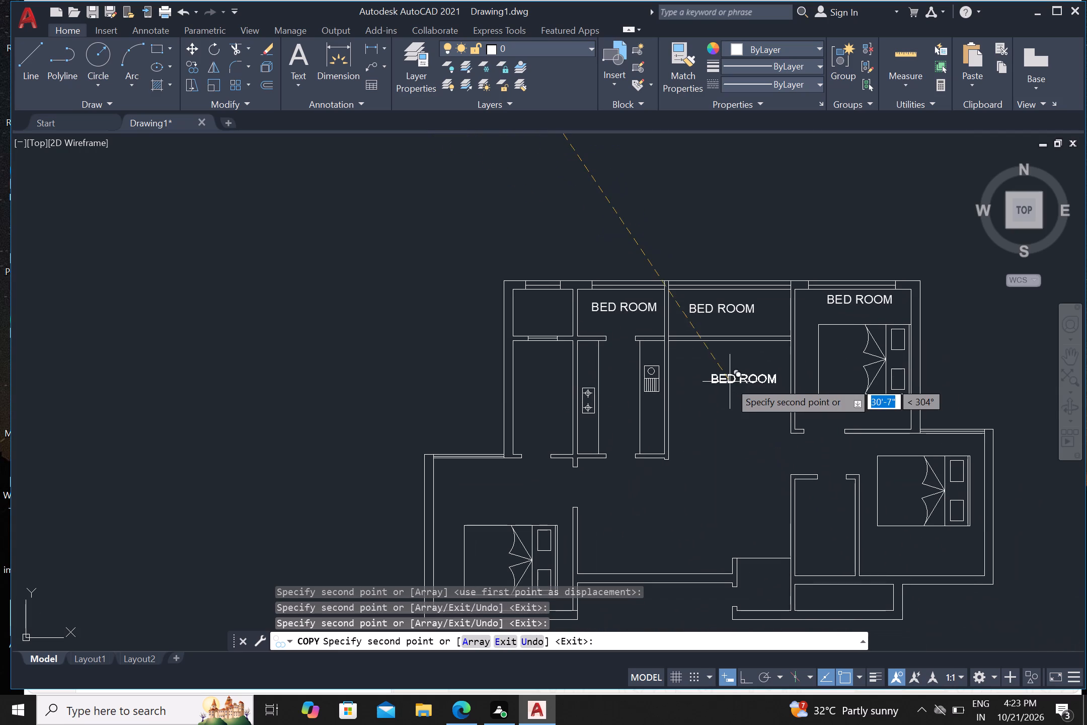
left_click(721, 410)
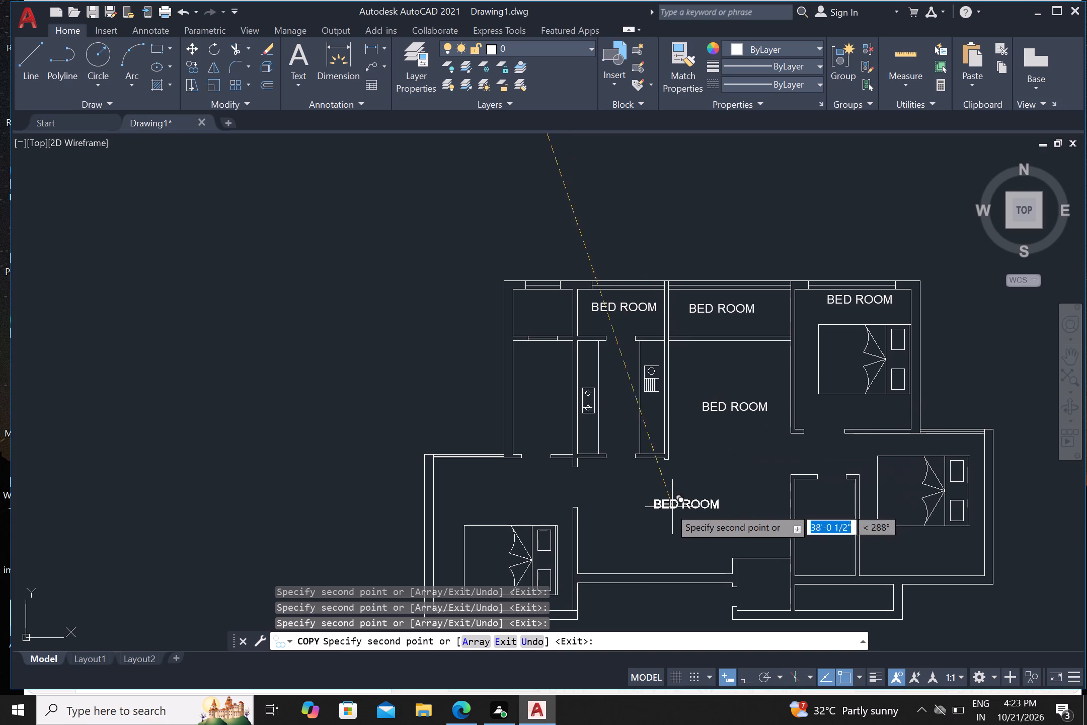
left_click(631, 530)
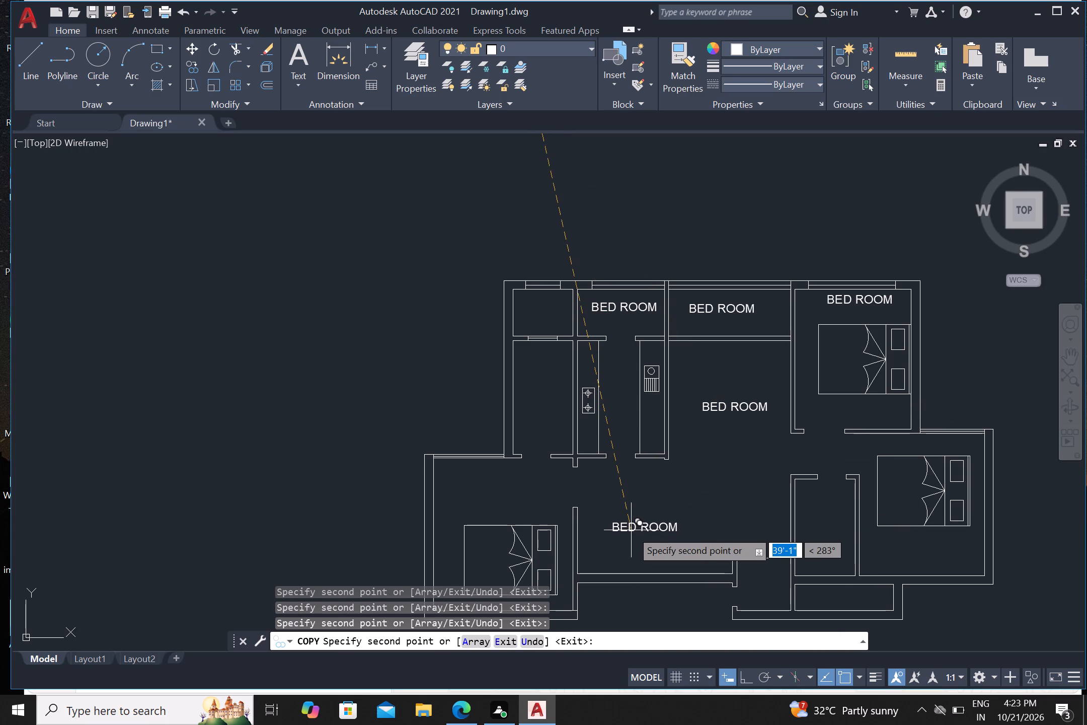
left_click(620, 406)
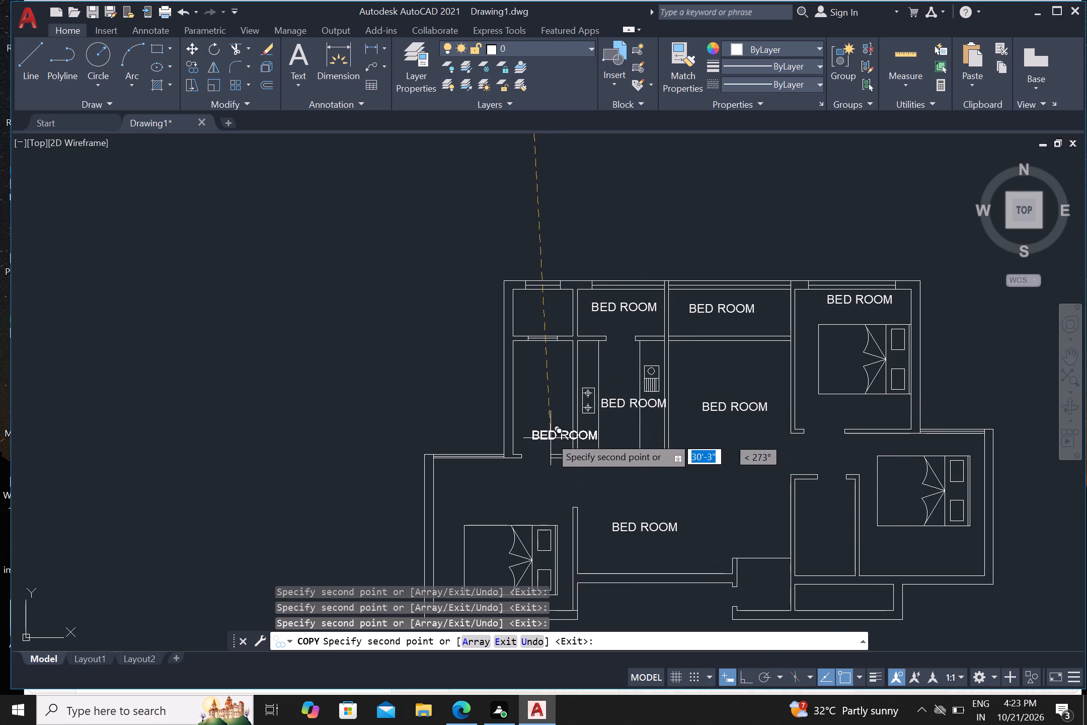
left_click(534, 395)
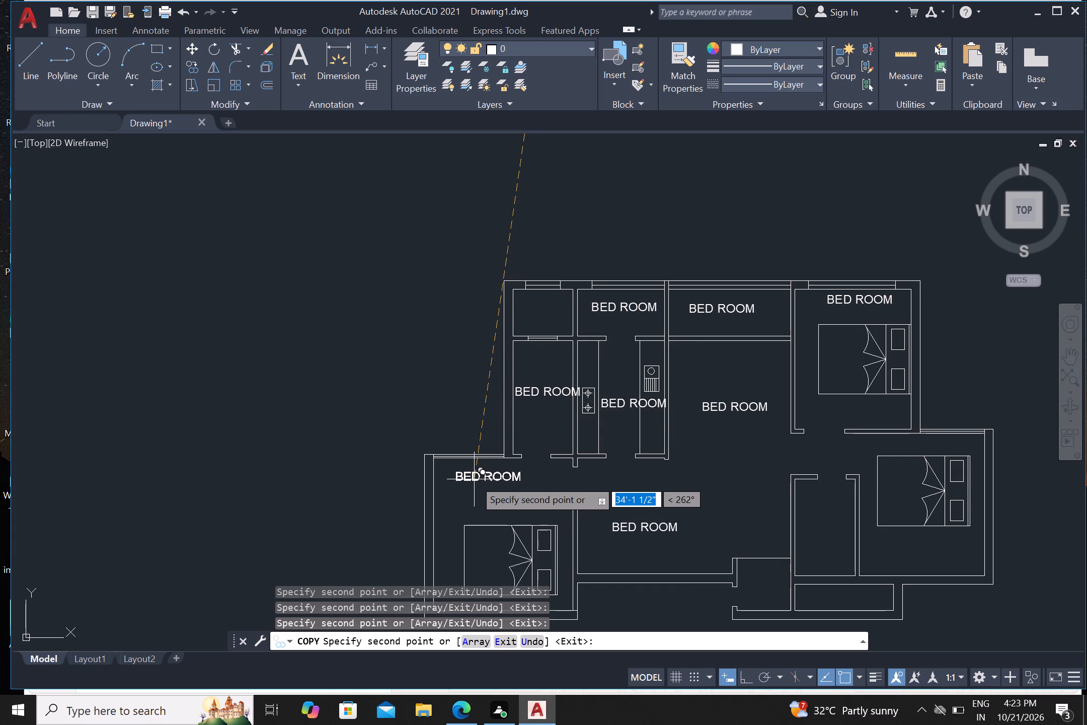
left_click(474, 479)
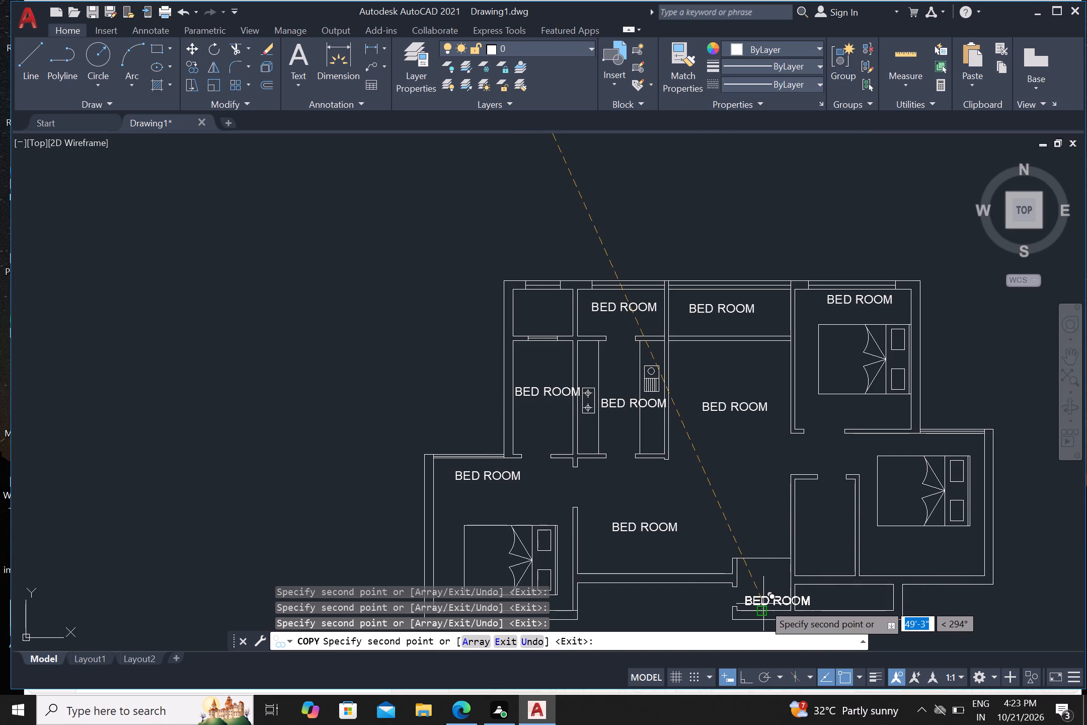
Place the last BED ROOM label copies in the south entrance space, the small room beside the southeast bedroom, and the southeast bedroom.
scroll(759, 605, "up", 1)
left_click(741, 597)
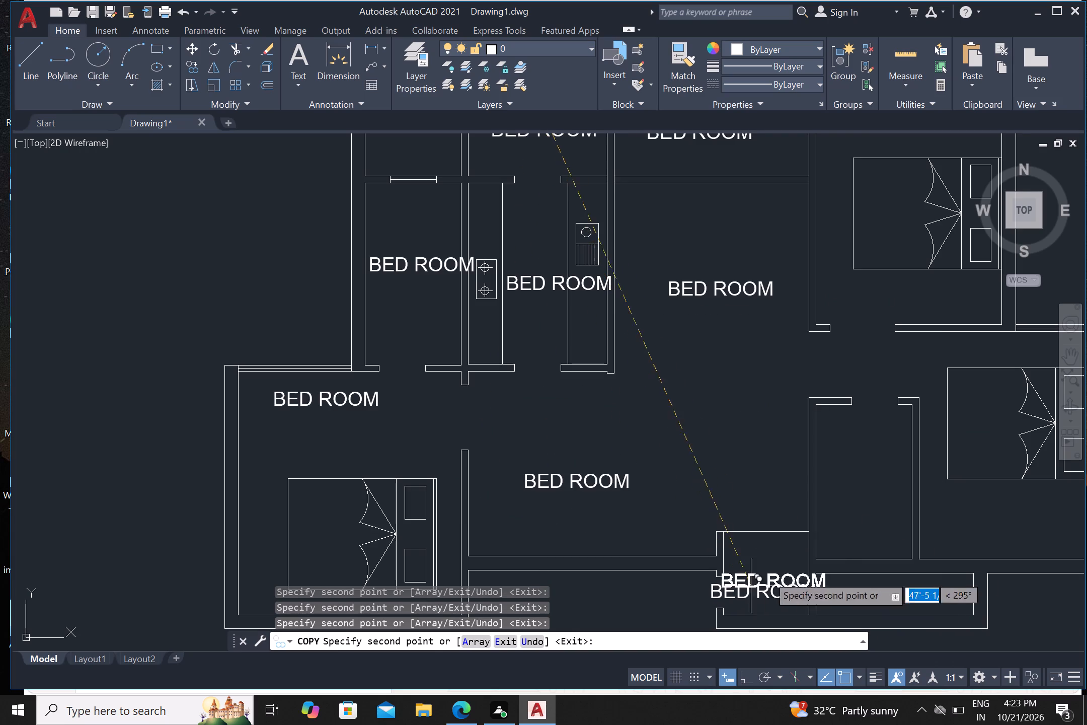
left_click(840, 494)
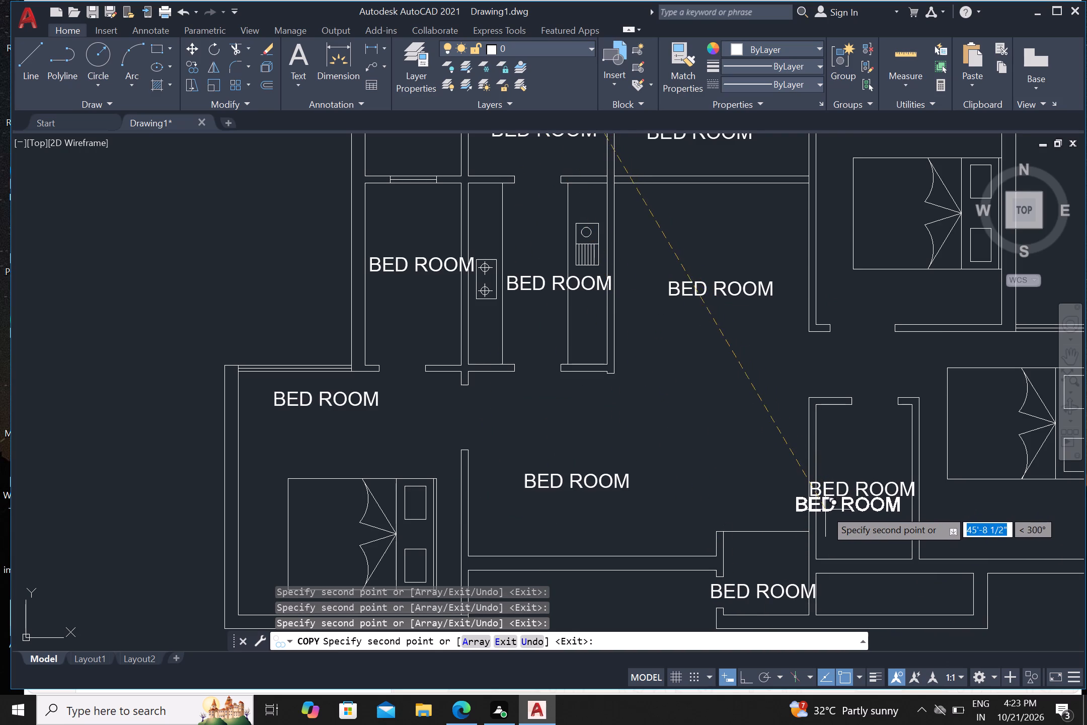
scroll(840, 510, "down", 1)
left_click(953, 509)
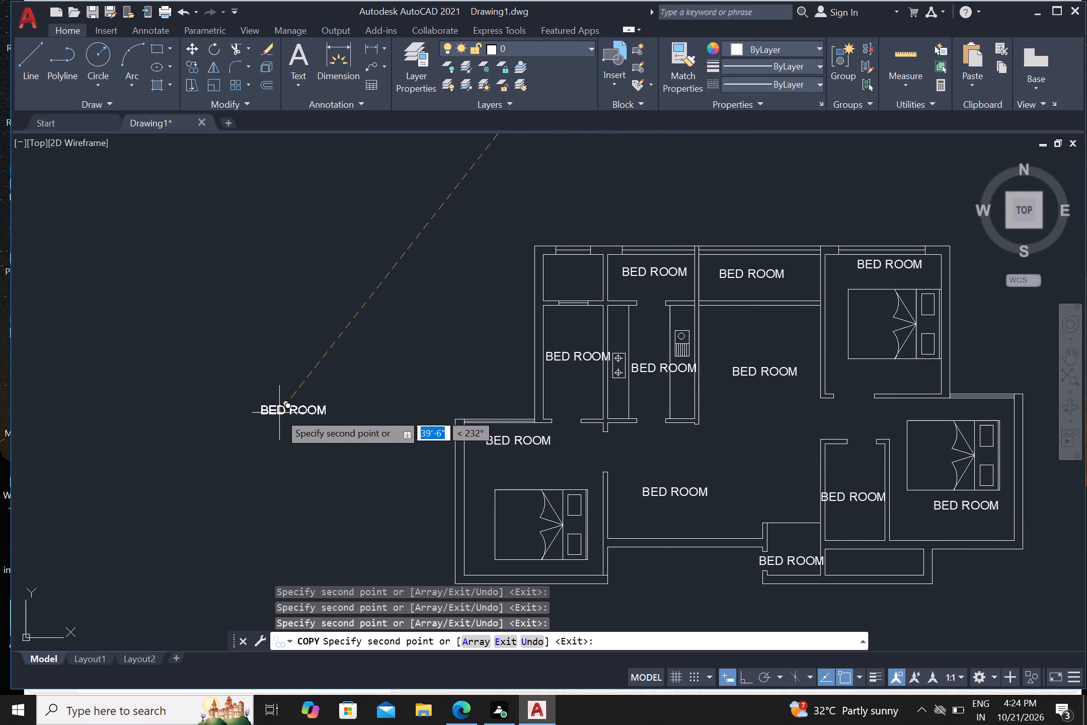
key("Escape")
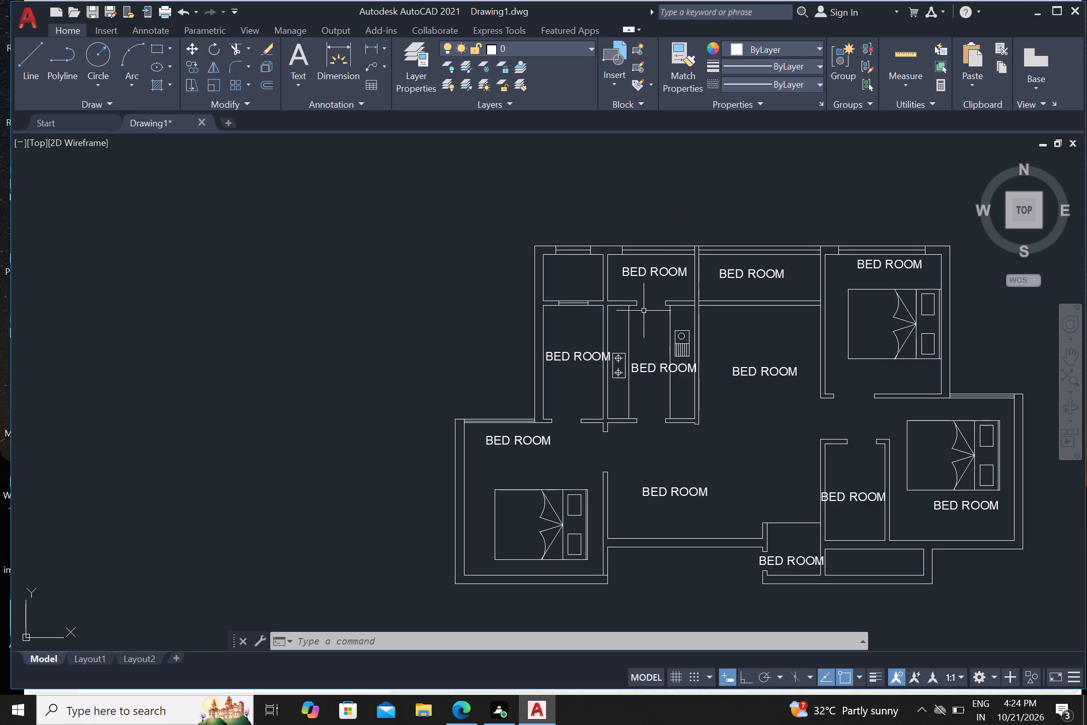
Replace the BED ROOM text in the room north of the kitchen with UTILITY.
left_click(642, 270)
right_click(641, 269)
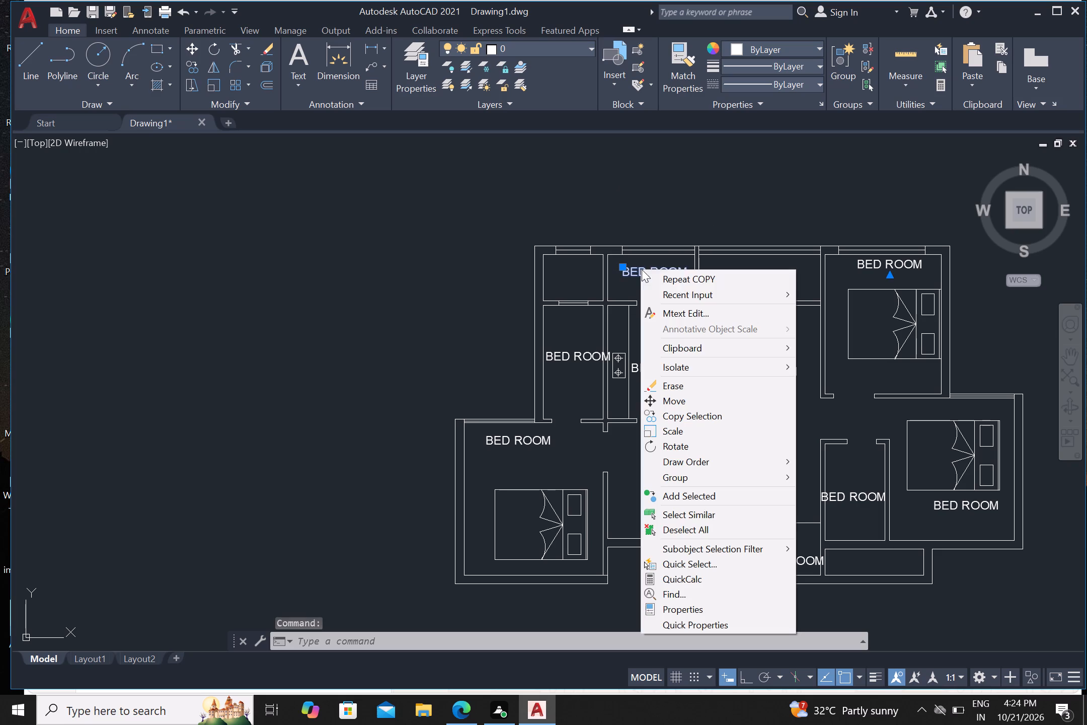
left_click(707, 312)
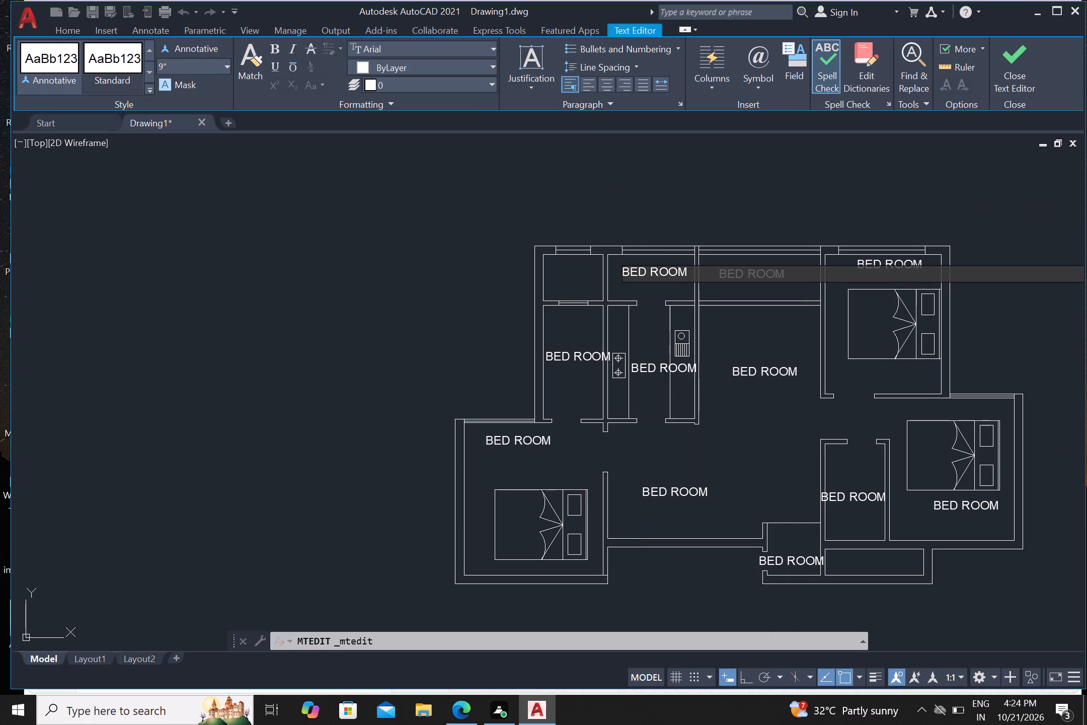
left_click(693, 275)
key("BackSpace")
key("BackSpace")
key("BackSpace")
key("BackSpace")
key("BackSpace")
key("BackSpace")
key("BackSpace")
key("BackSpace")
key("BackSpace")
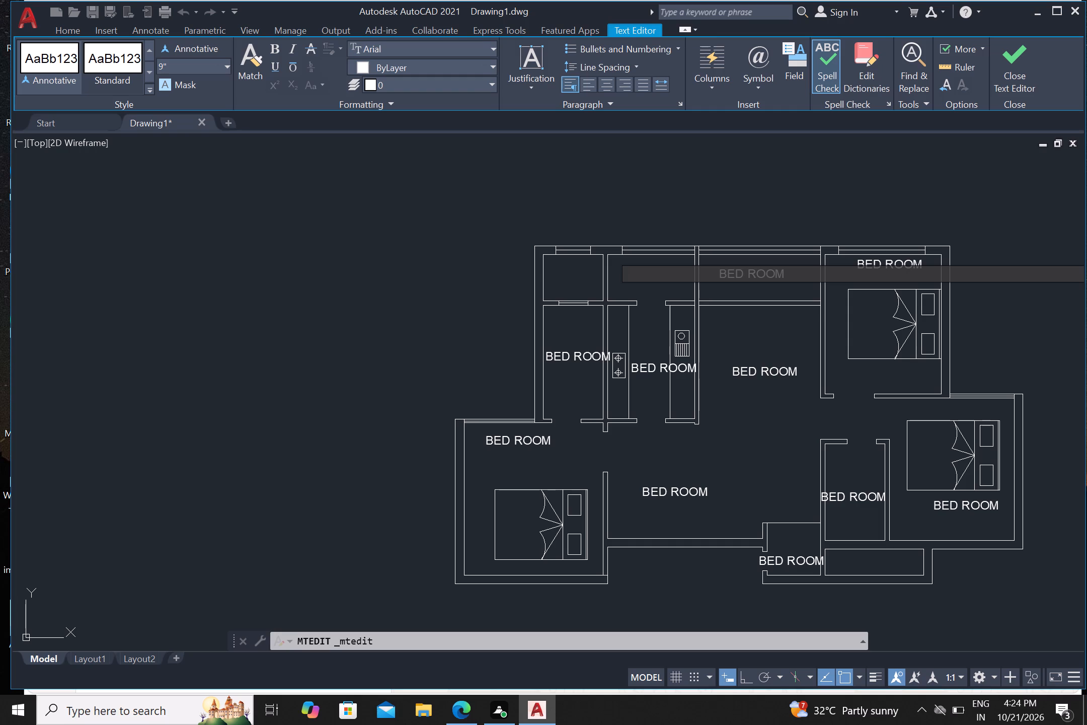
type("UTILITY")
Add the size 7'6"X4'0" on a second line under the UTILITY label.
key("Return")
key("Return")
key("BackSpace")
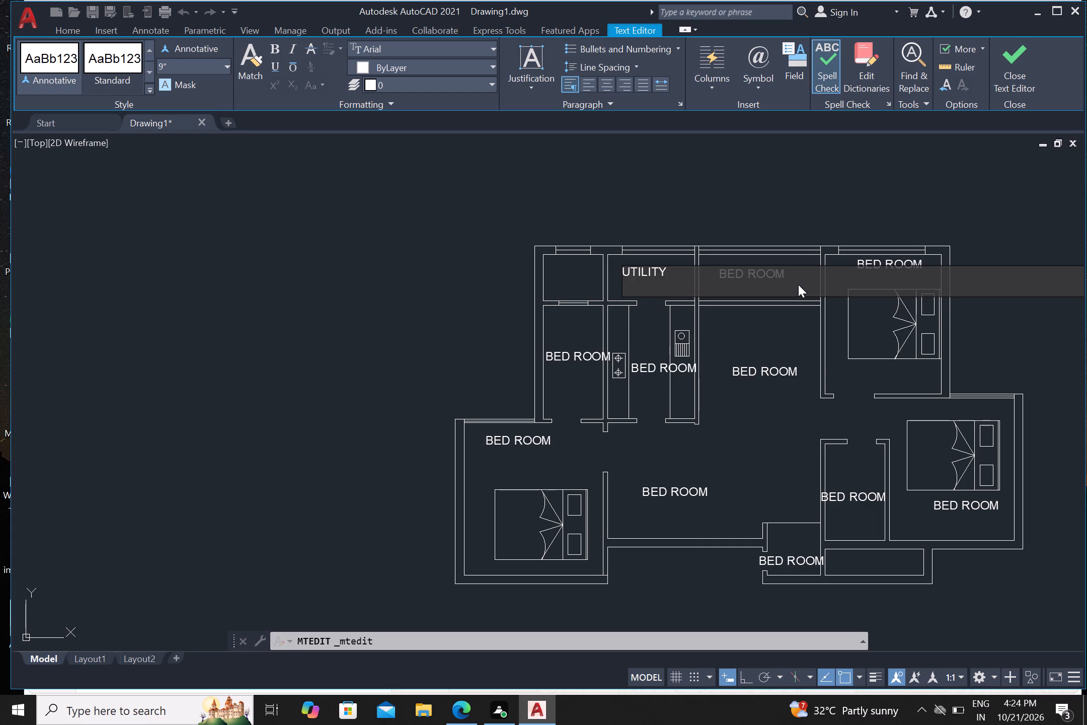
type("7'6")
type("\"X")
key("4")
type("'0")
key("shift+quotedbl")
left_click_drag(727, 332, 731, 334)
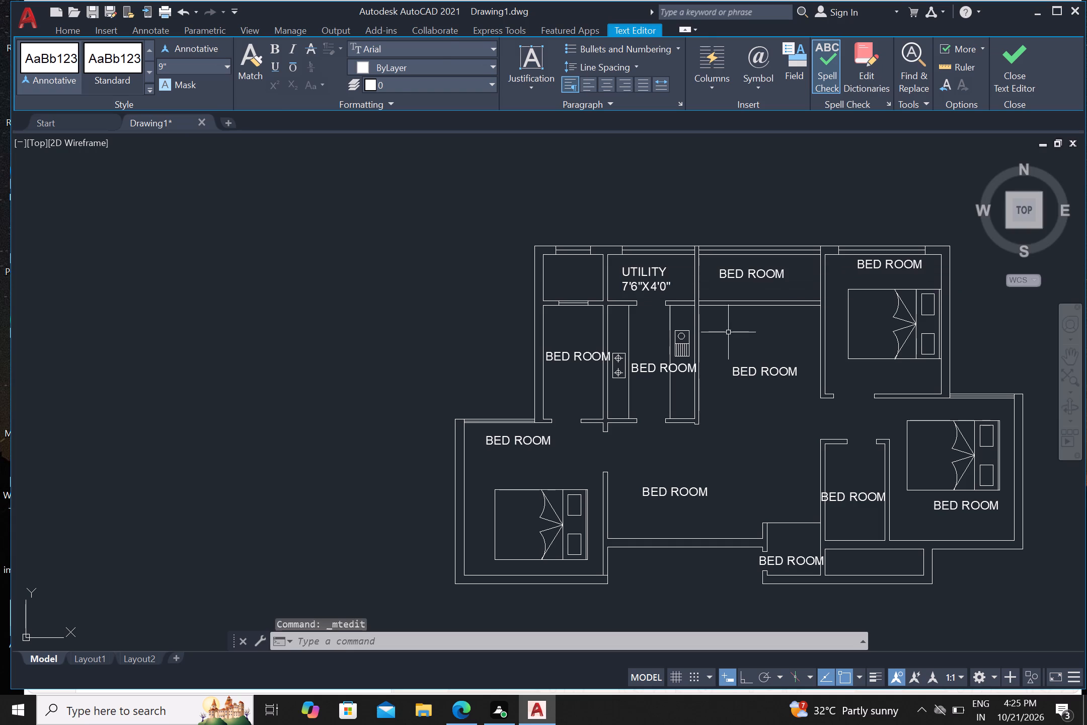
left_click_drag(731, 334, 732, 334)
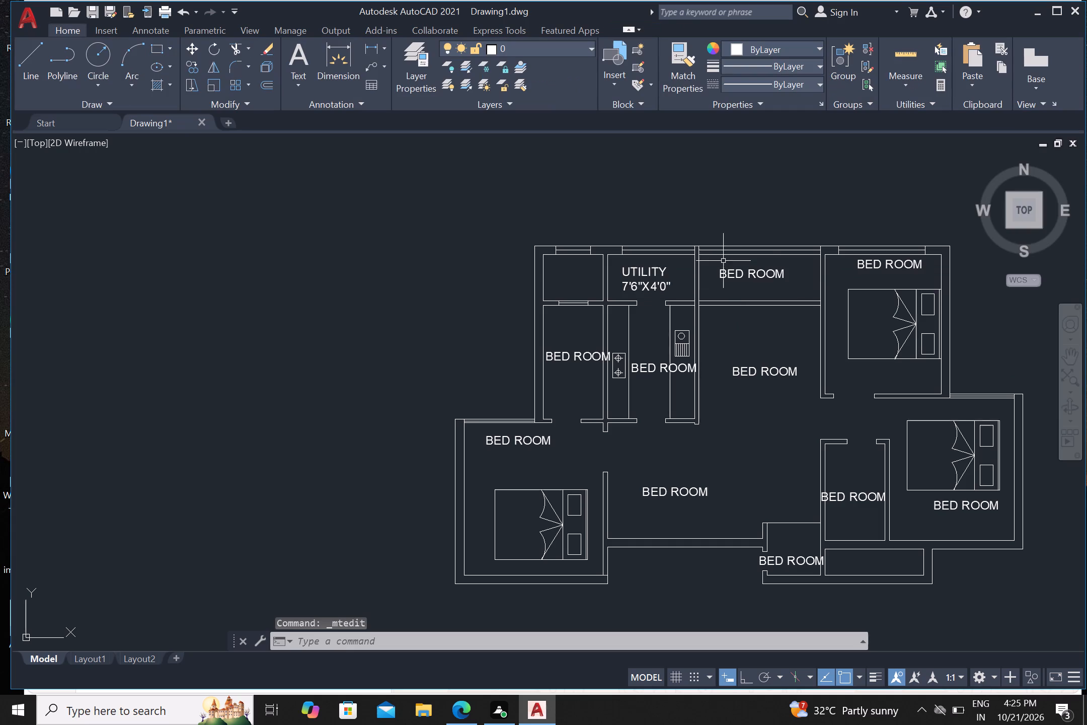
Replace the BED ROOM text in the room east of the utility with BALCONY.
left_click(745, 275)
right_click(742, 275)
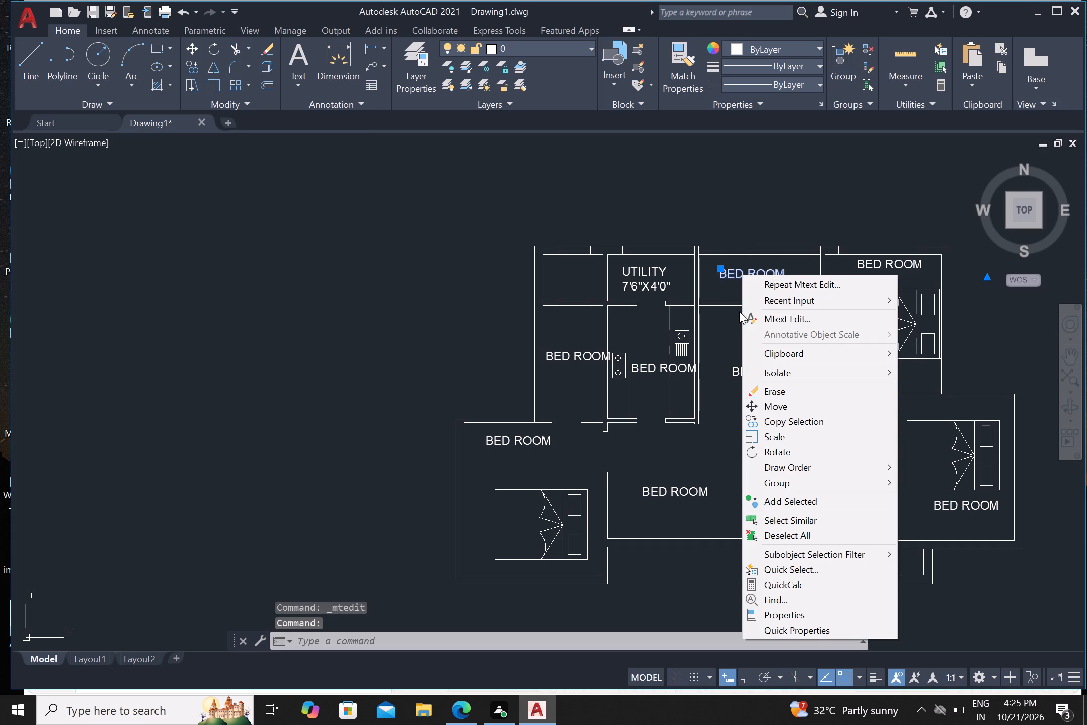
left_click(784, 317)
left_click(788, 277)
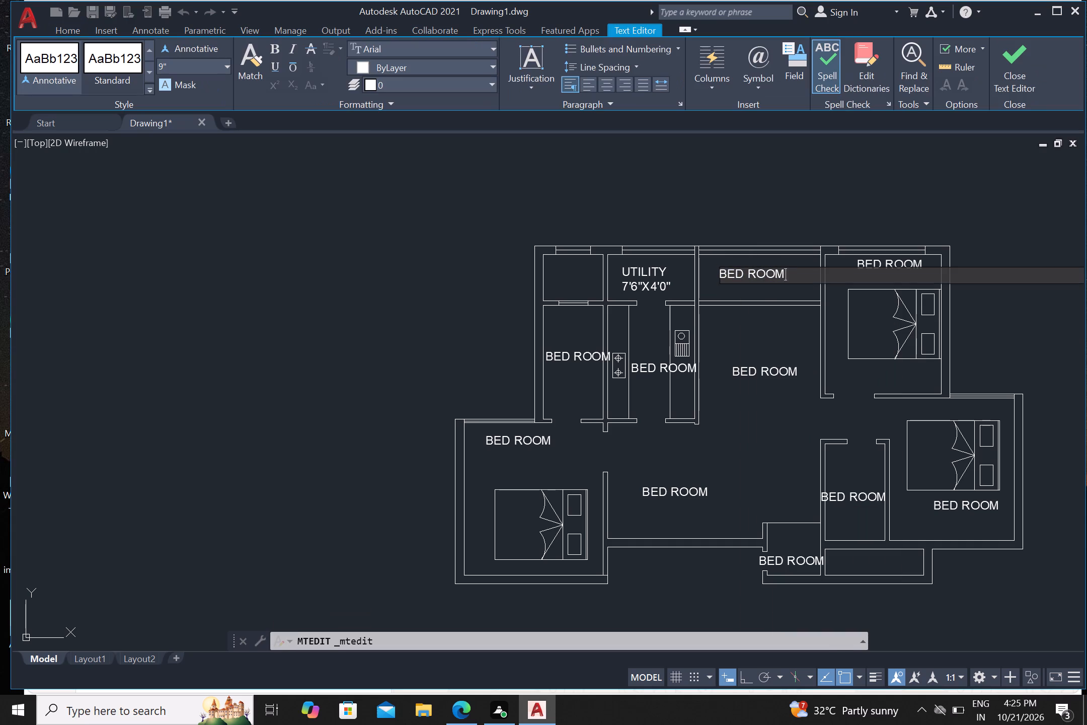
key("BackSpace")
key("BackSpace")
key("BackSpace")
key("BackSpace")
key("BackSpace")
key("BackSpace")
key("BackSpace")
key("BackSpace")
type("BALCONY")
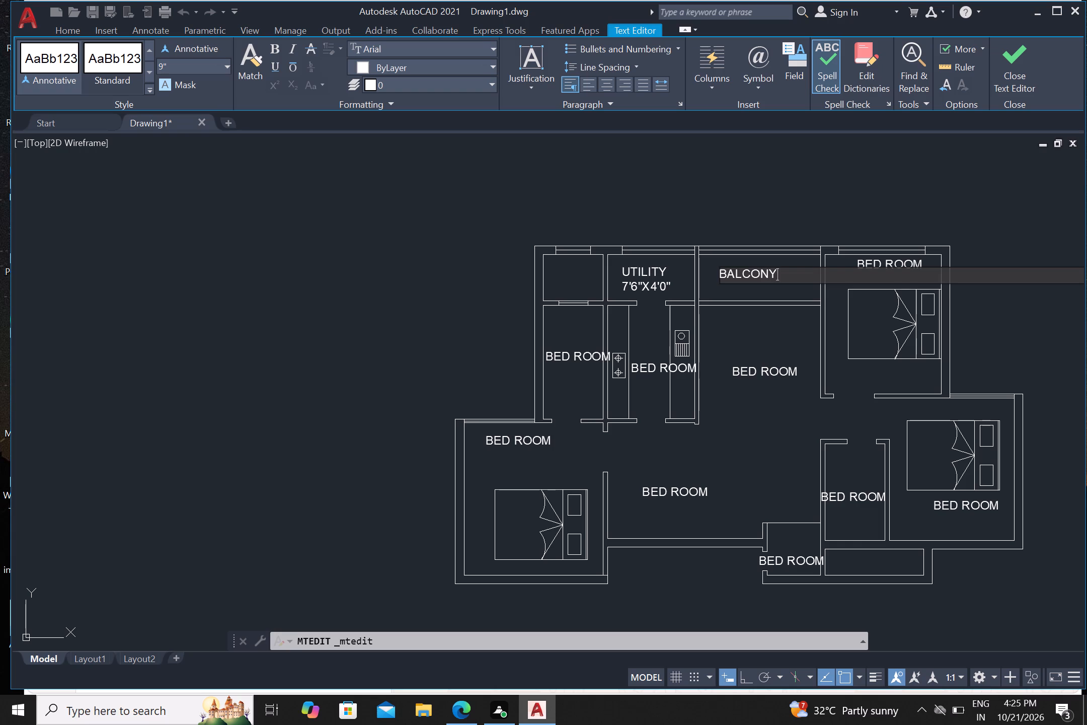
Add the size 8'3"X4'0" on a second line under the BALCONY label.
key("Return")
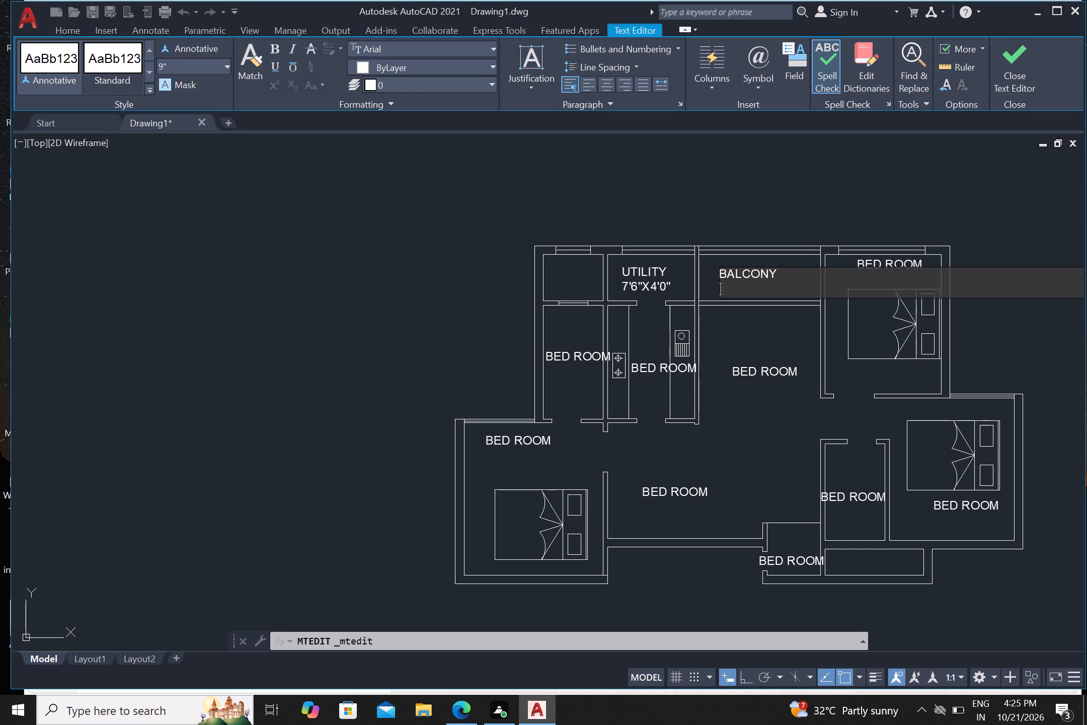
type("8'8")
key("BackSpace")
key("3")
key("shift+quotedbl")
key("x")
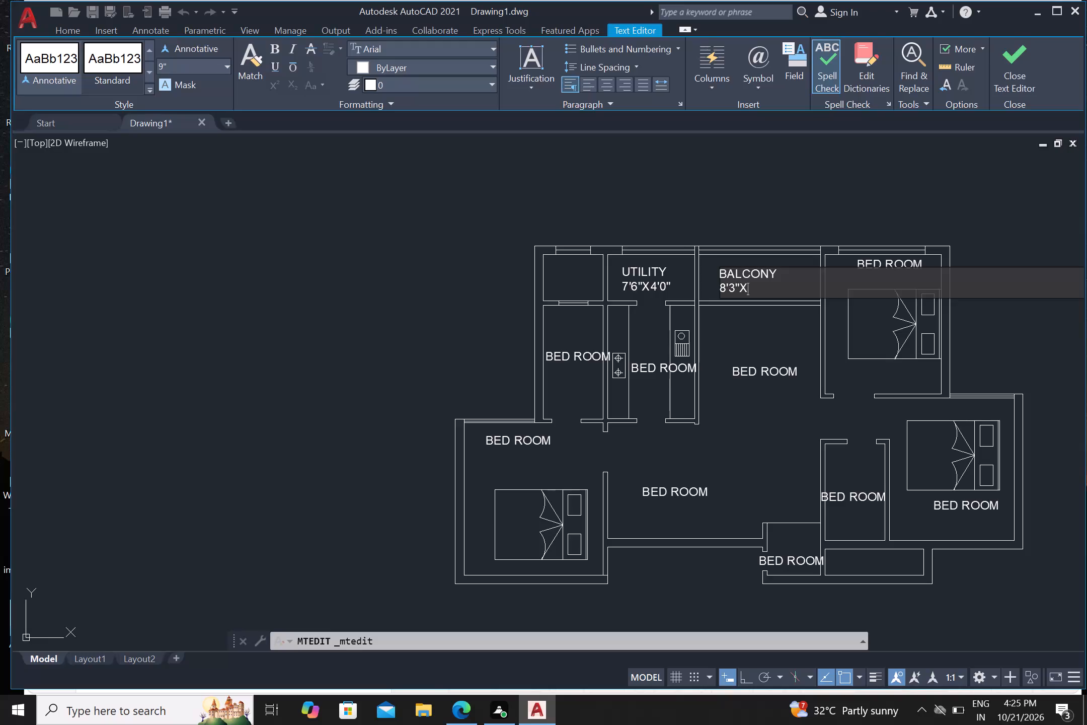
type("4'0\"")
left_click(745, 340)
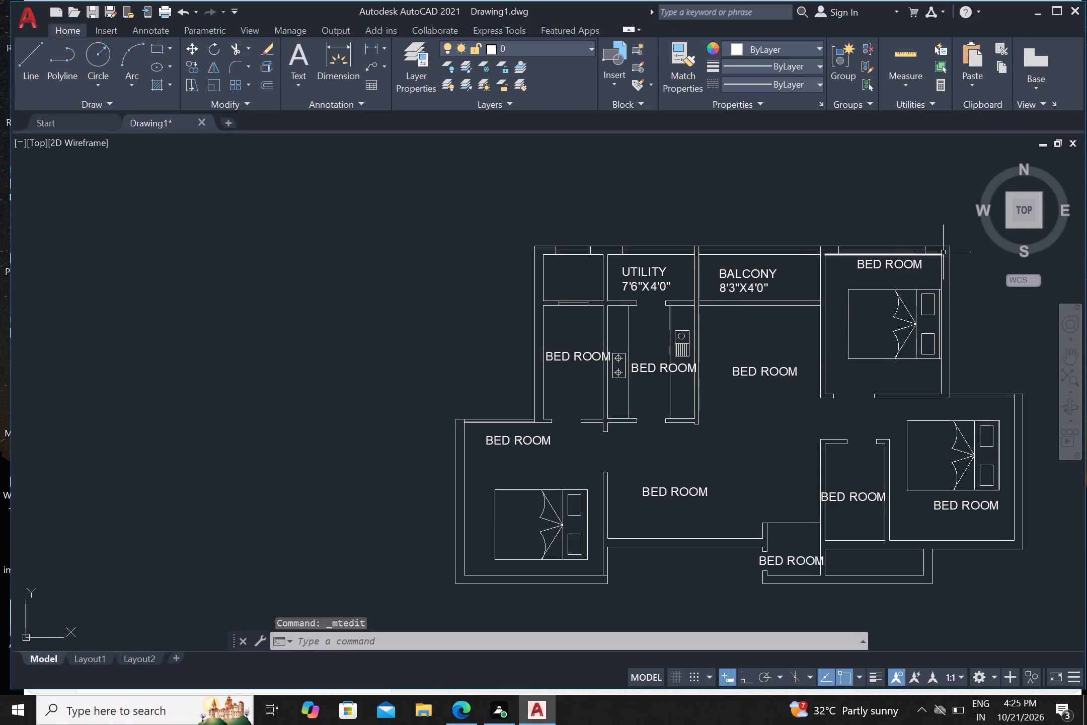
Change the northeast bedroom's label to BED ROOM 1 with the size 10'X12' on a second line.
left_click(890, 264)
right_click(893, 265)
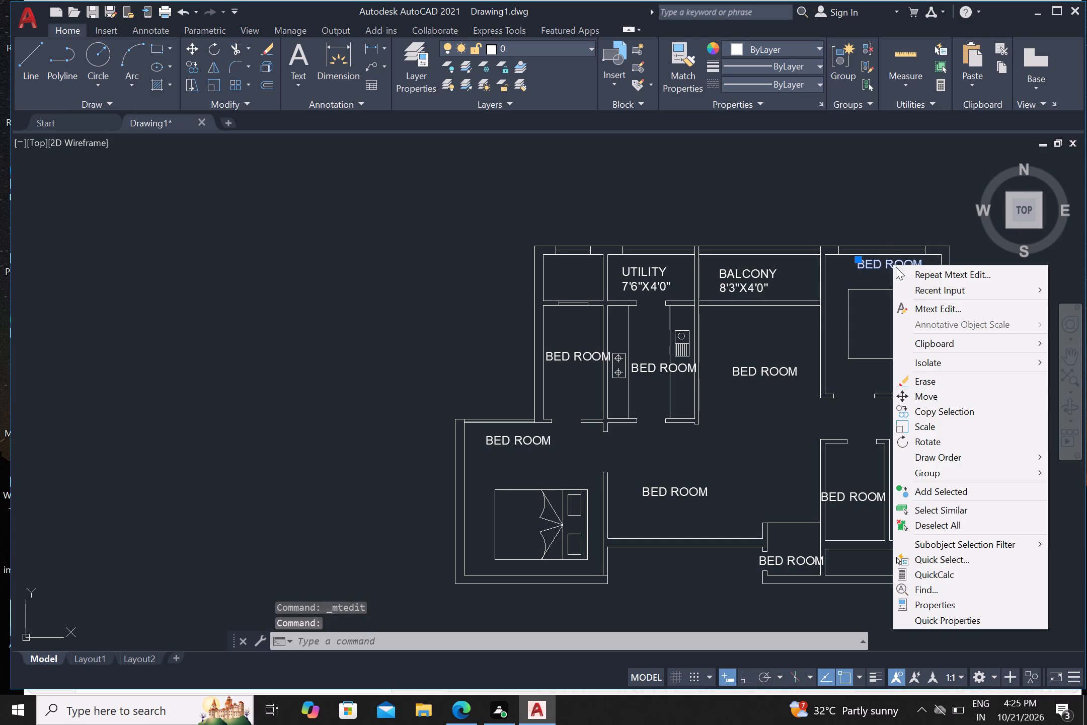
left_click(921, 305)
left_click(924, 266)
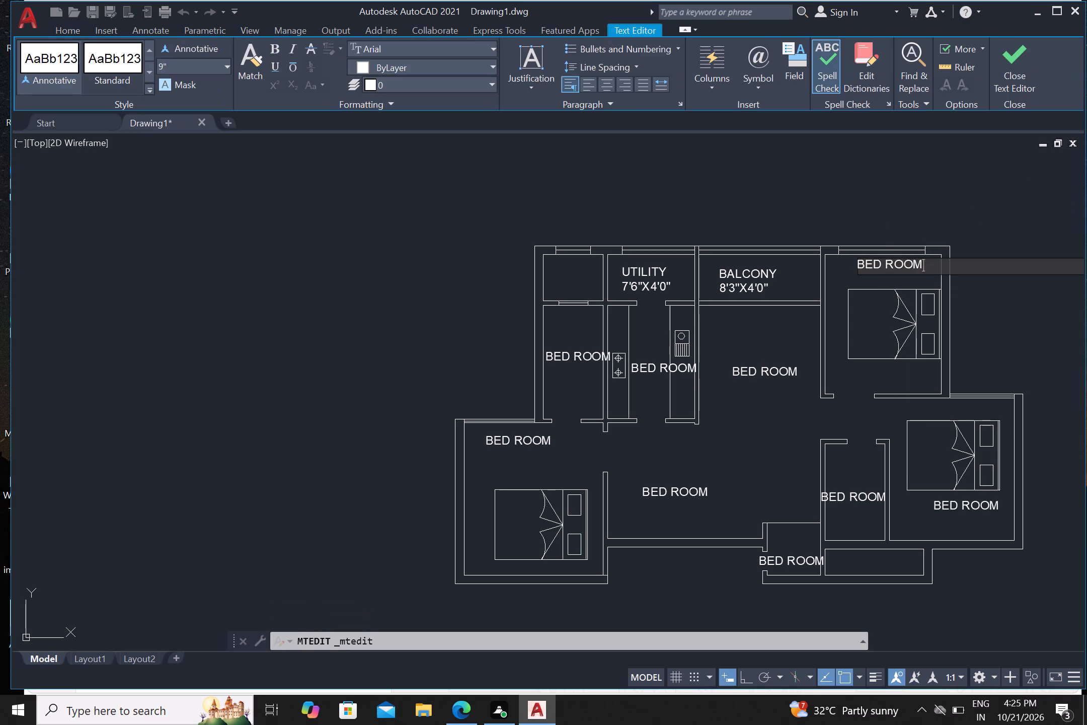
key("space")
key("1")
key("Return")
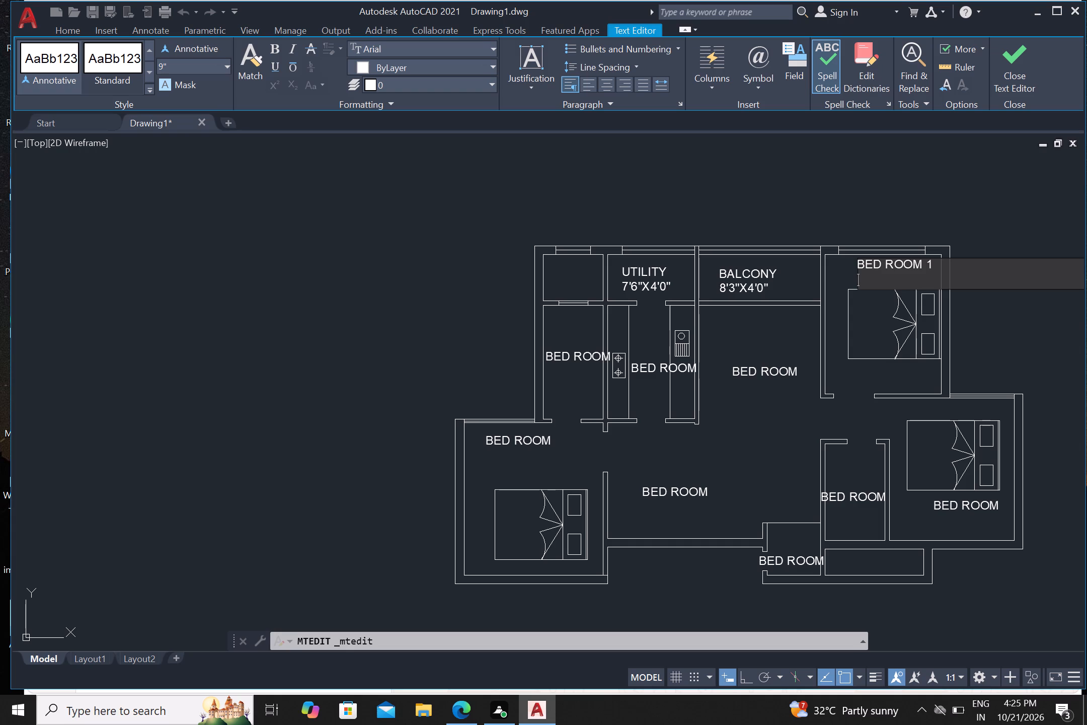
key("space")
type("1")
type("0'X12")
key("apostrophe")
left_click(982, 315)
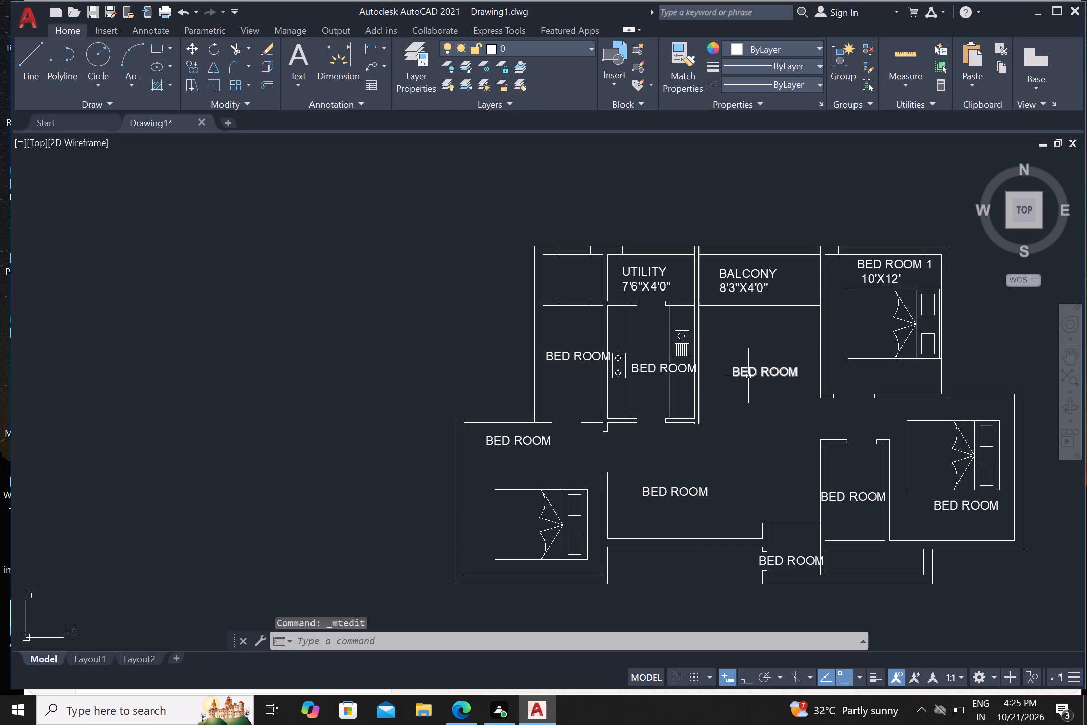
Replace the BED ROOM text in the room west of the kitchen with TOILET.
left_click(561, 361)
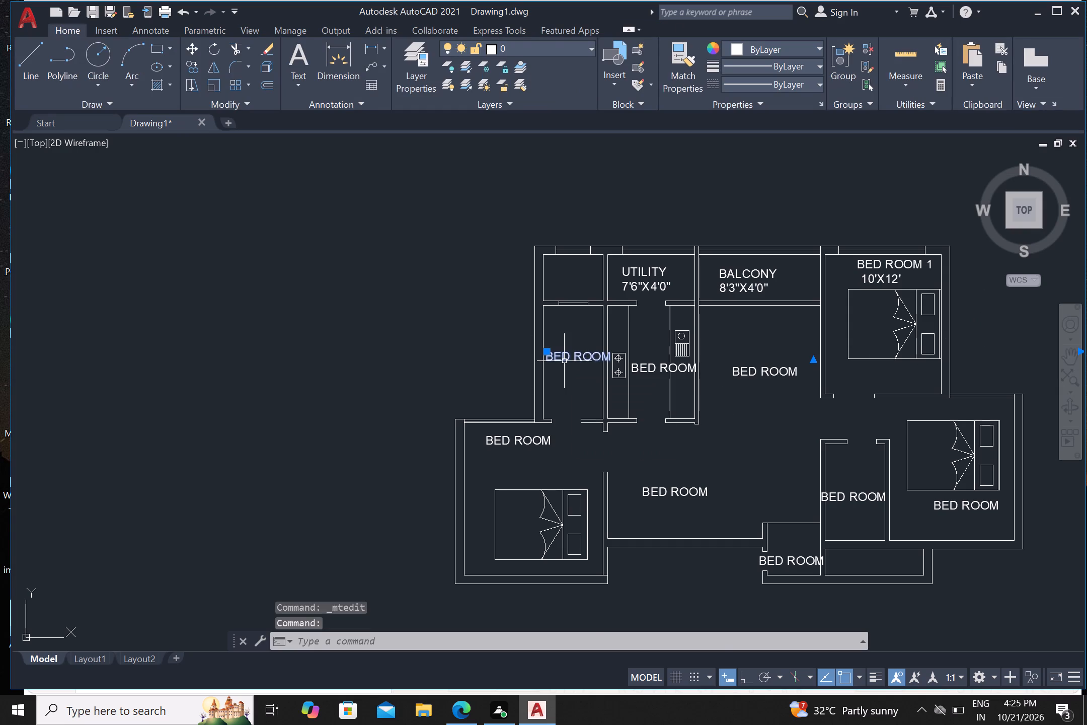
right_click(564, 361)
left_click(598, 376)
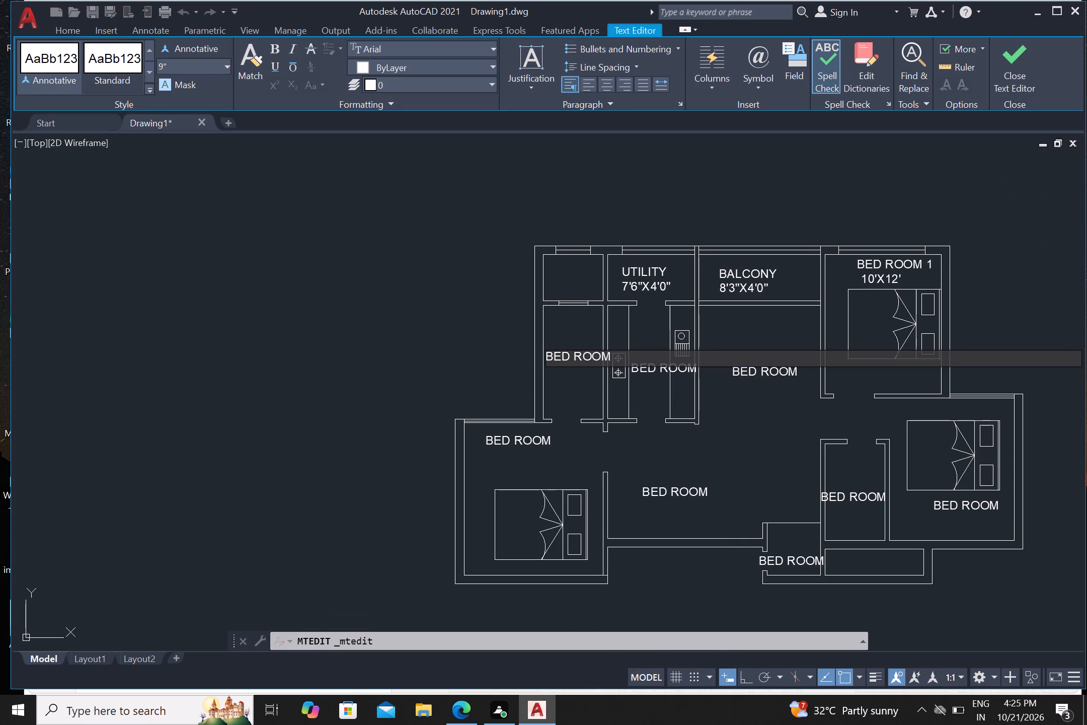
left_click(615, 357)
key("BackSpace")
key("BackSpace")
key("BackSpace")
key("BackSpace")
key("BackSpace")
key("BackSpace")
key("BackSpace")
key("BackSpace")
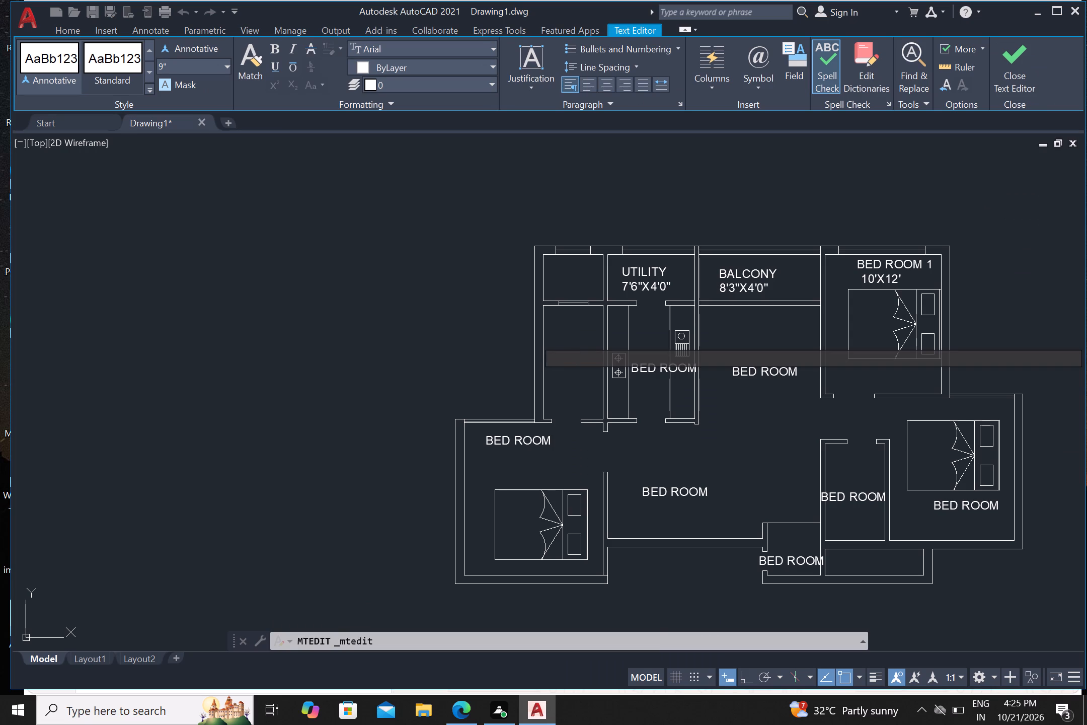
type("TOILET")
Add the size 5'2"X8'4" on a second line under the TOILET label.
key("Return")
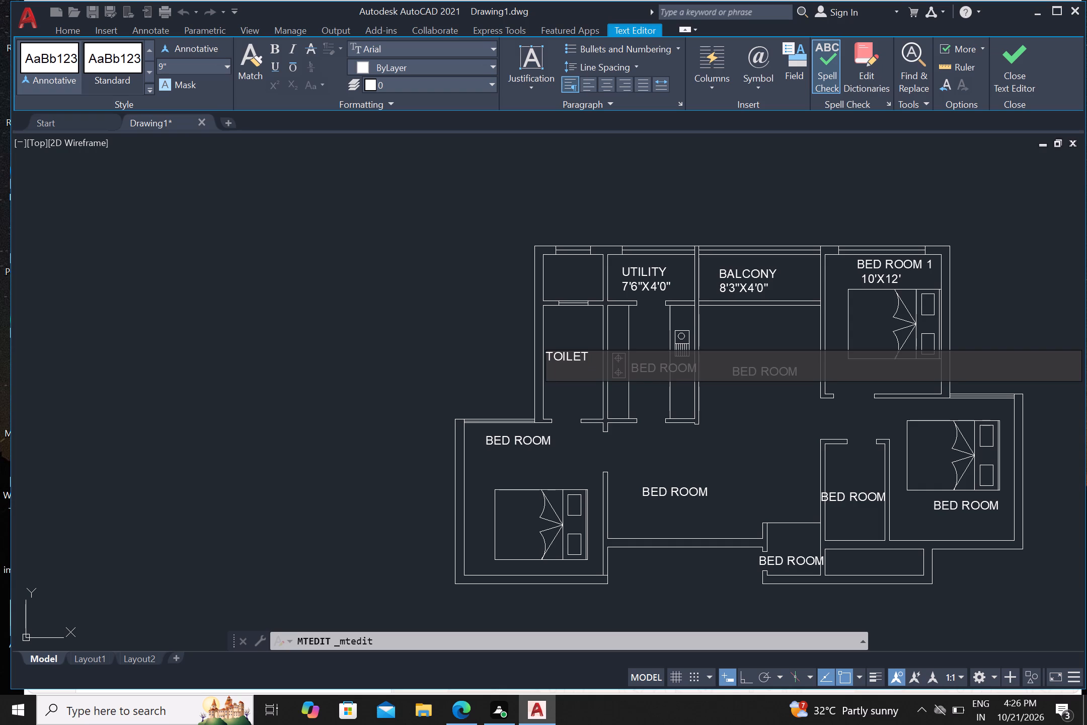
key("5")
key("apostrophe")
key("3")
key("BackSpace")
key("2")
key("shift+quotedbl")
key("x")
type("8'")
key("4")
key("shift+quotedbl")
left_click(654, 441)
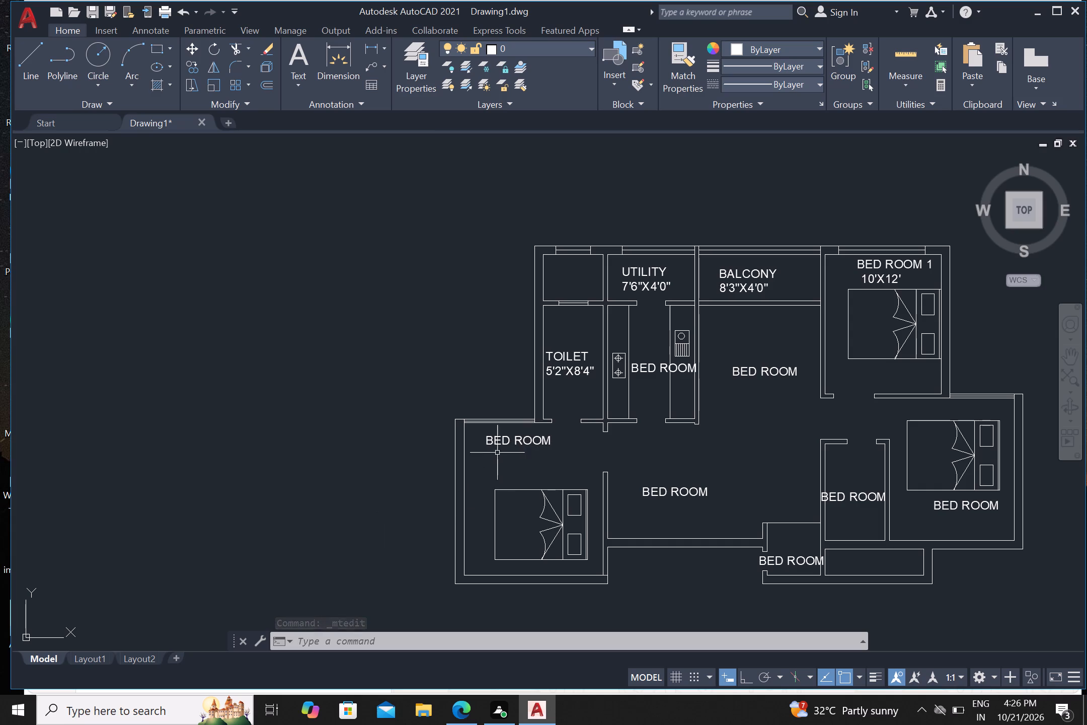
Change the southwest bedroom's label to MASTER BED ROOM.
left_click(504, 443)
right_click(506, 443)
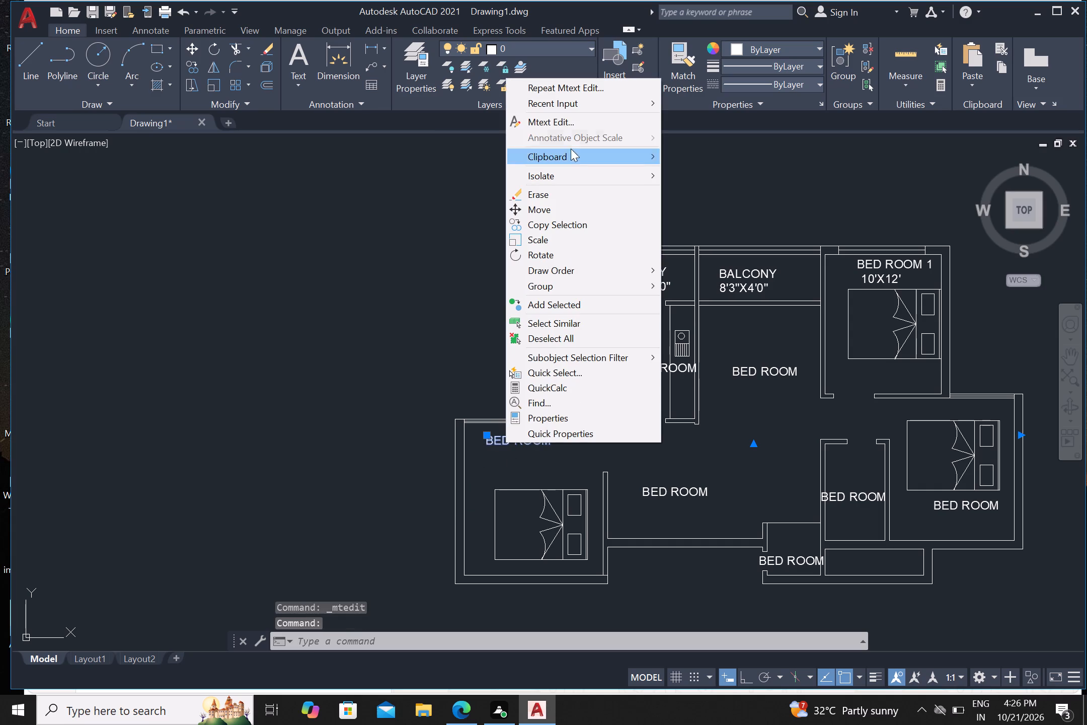
left_click(568, 117)
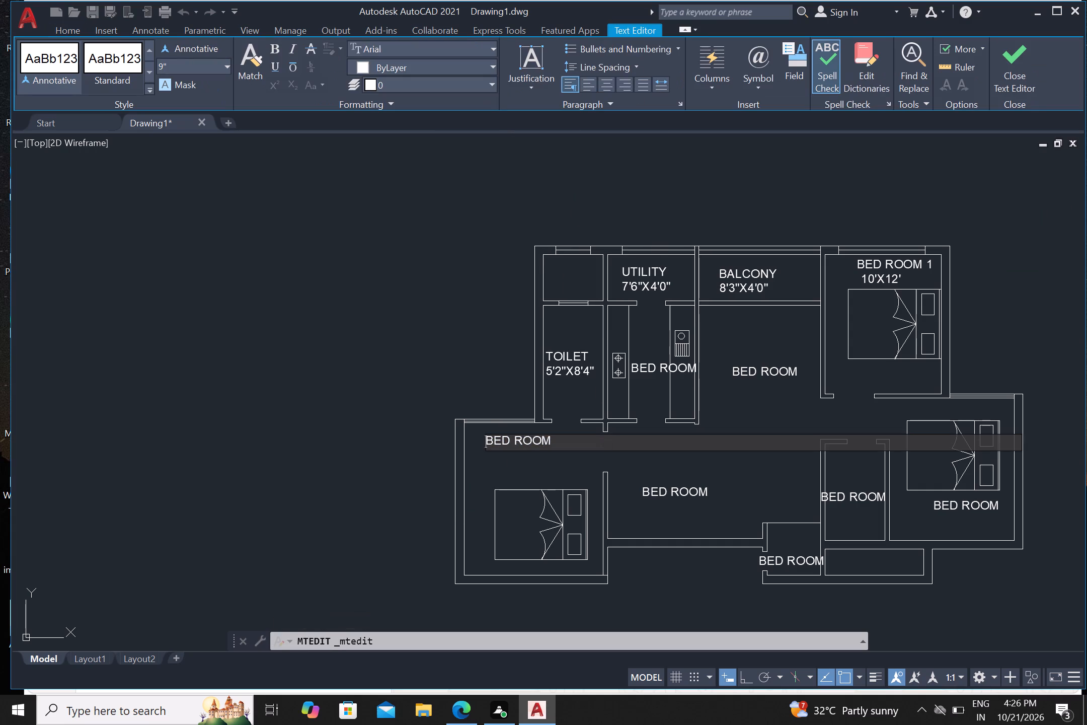
type("MASTER")
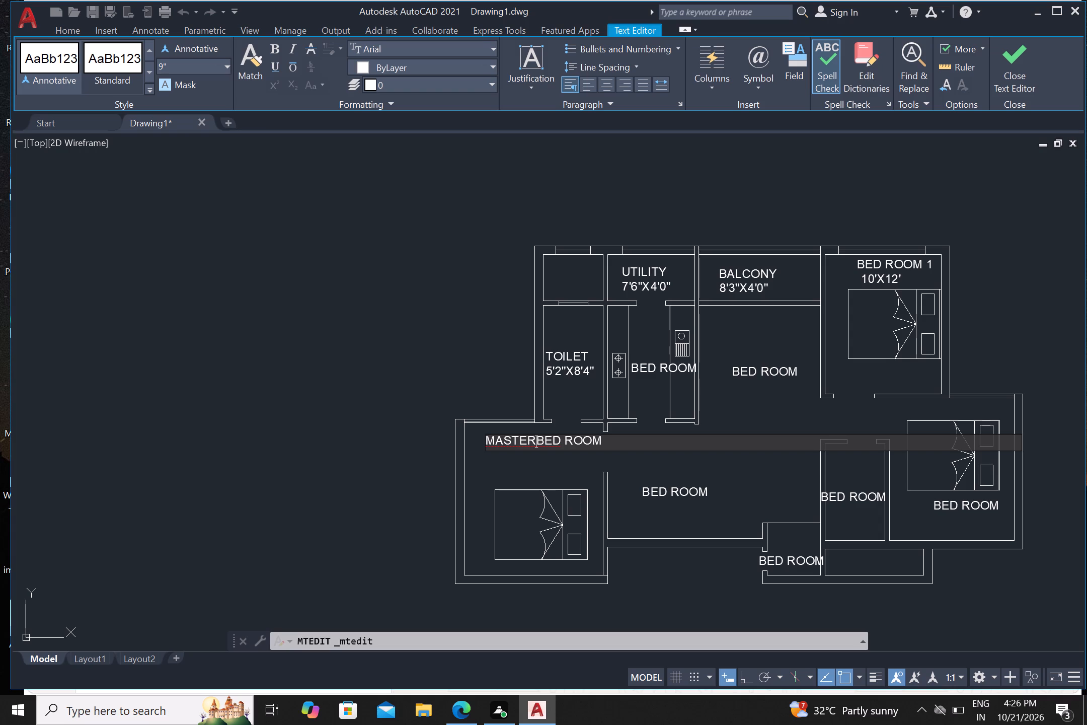
key("space")
Add the size 12'X13'6" on a second line under MASTER BED ROOM, indented with spaces to sit centred beneath it.
left_click(603, 447)
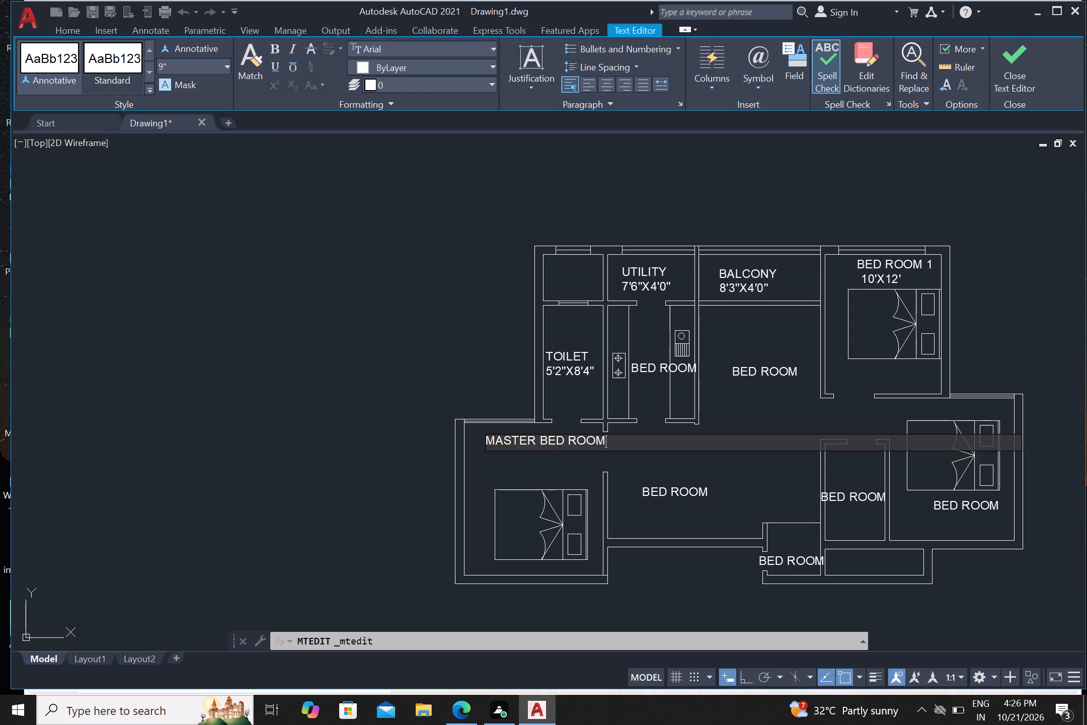
key("Return")
key("space")
key("space")
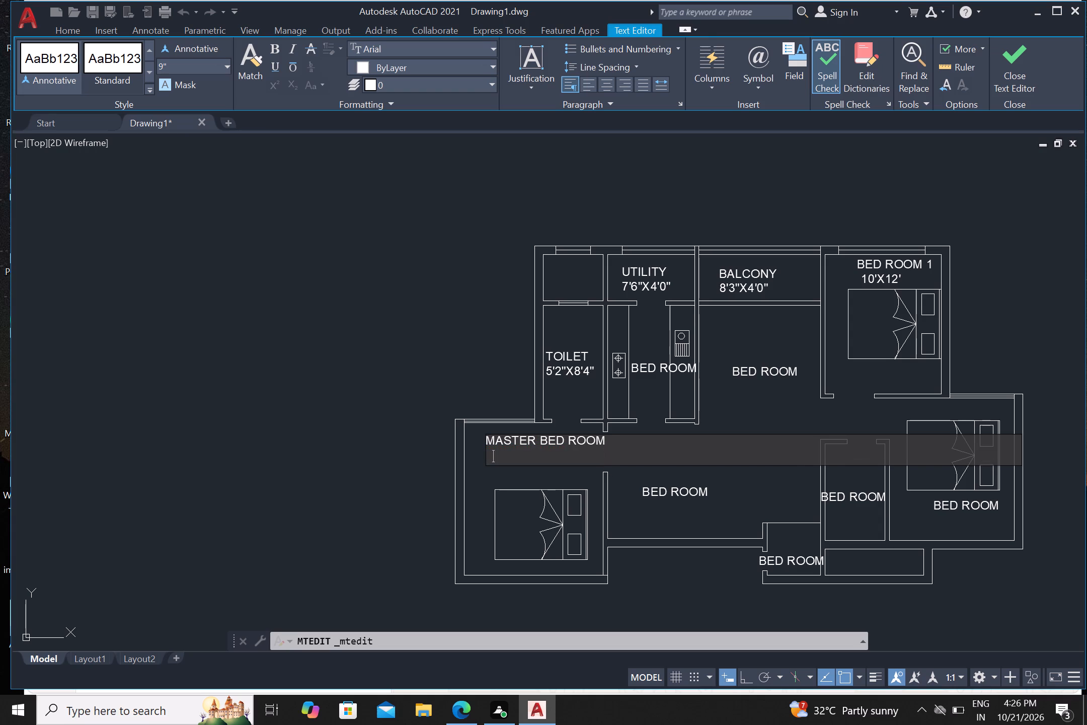
type("12'")
key("x")
type("13'6")
key("shift+quotedbl")
left_click(496, 455)
key("space")
key("space")
key("space")
key("space")
key("space")
key("space")
left_click(684, 571)
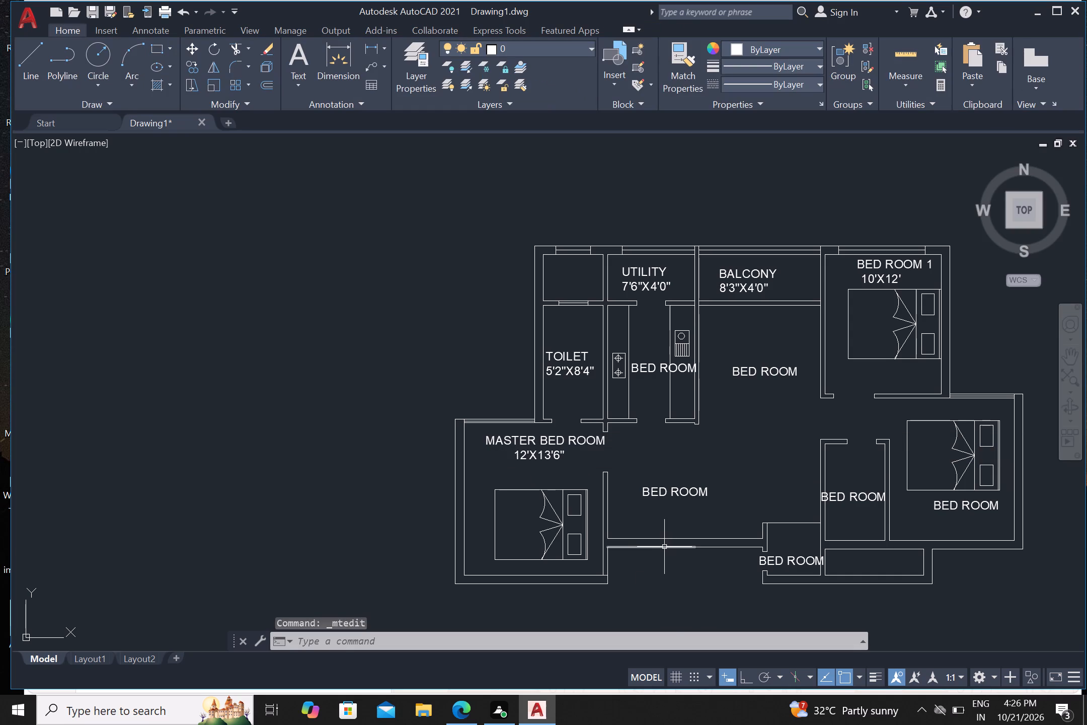
Replace the BED ROOM text in the large central room east of the master bedroom with DINING.
left_click(658, 496)
right_click(658, 496)
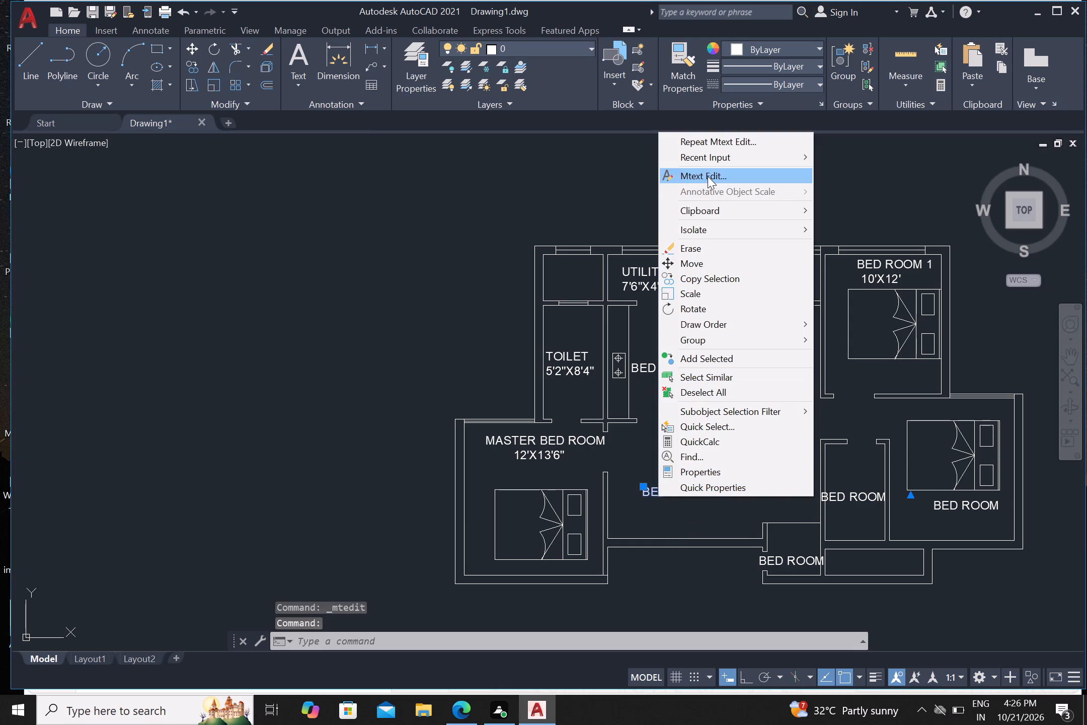
left_click(708, 176)
left_click(714, 489)
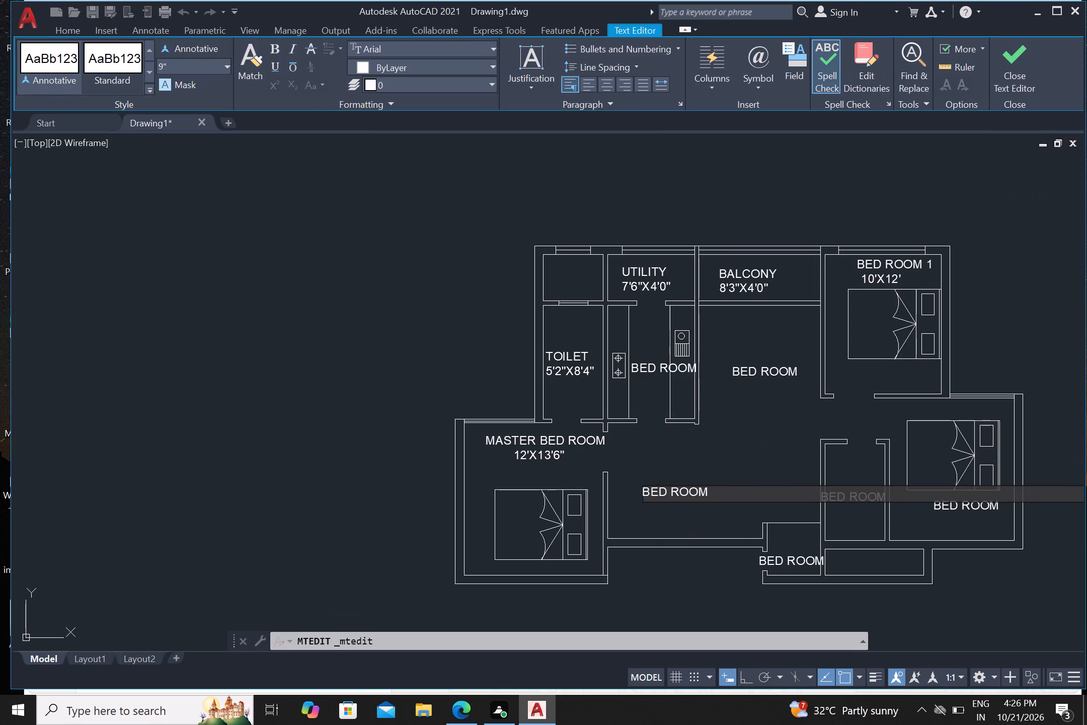
key("BackSpace")
key("BackSpace")
key("BackSpace")
key("BackSpace")
key("BackSpace")
key("BackSpace")
key("BackSpace")
key("BackSpace")
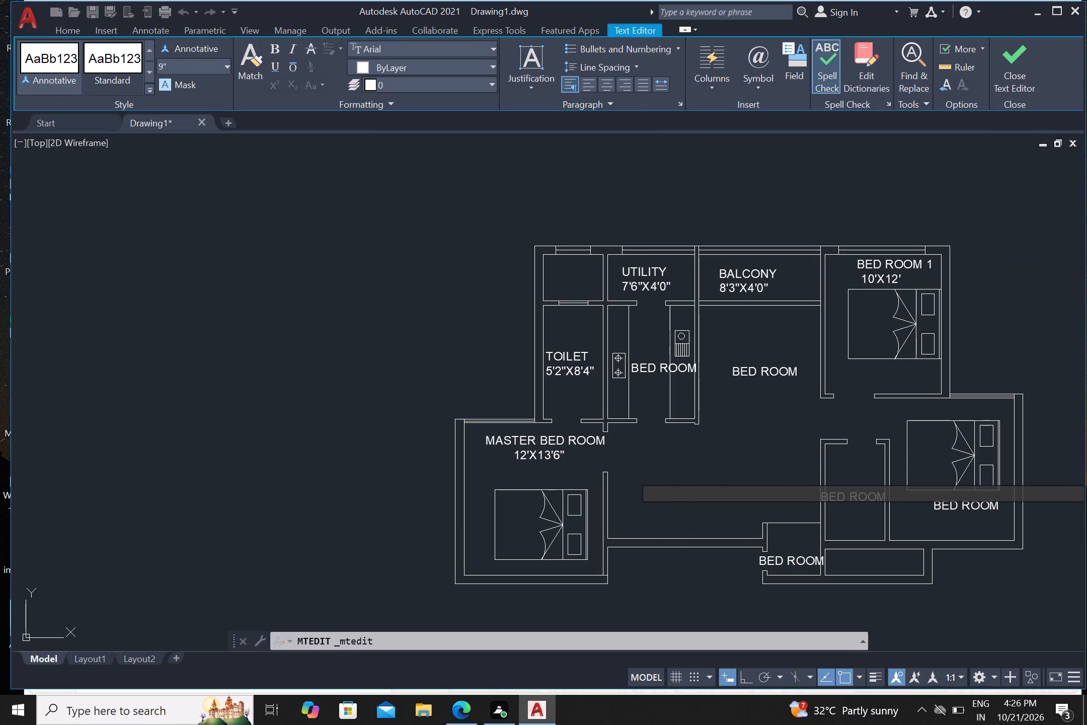
type("DINING")
Add the size 18'6"X9'0" on a second line under the DINING label.
key("Return")
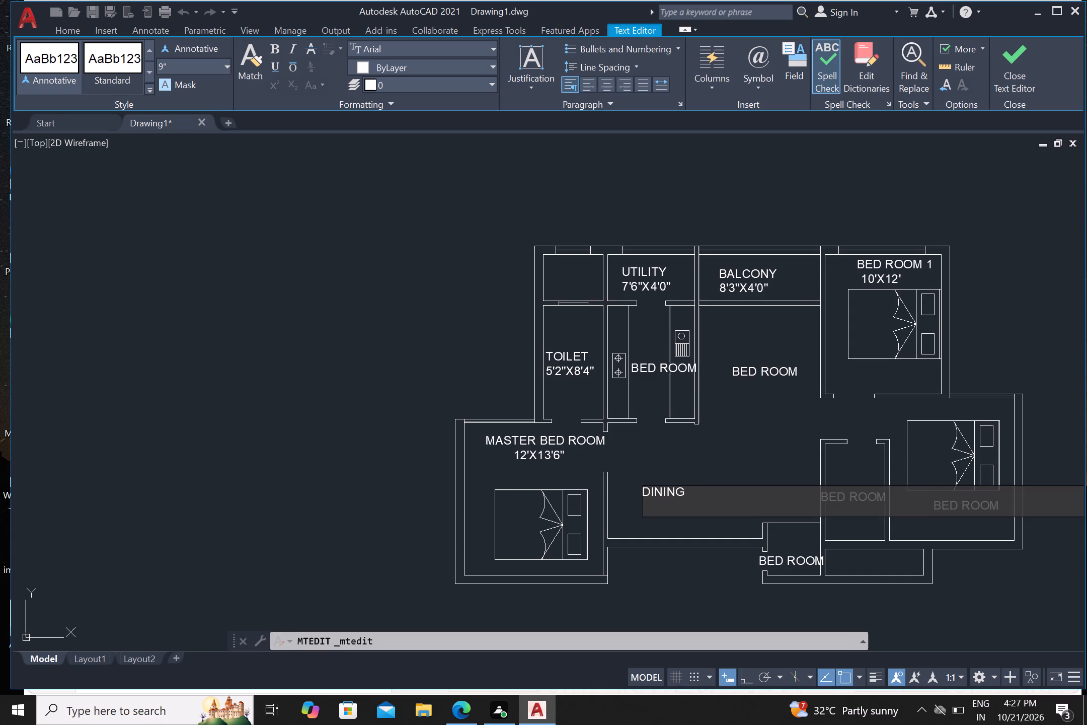
type("18'6")
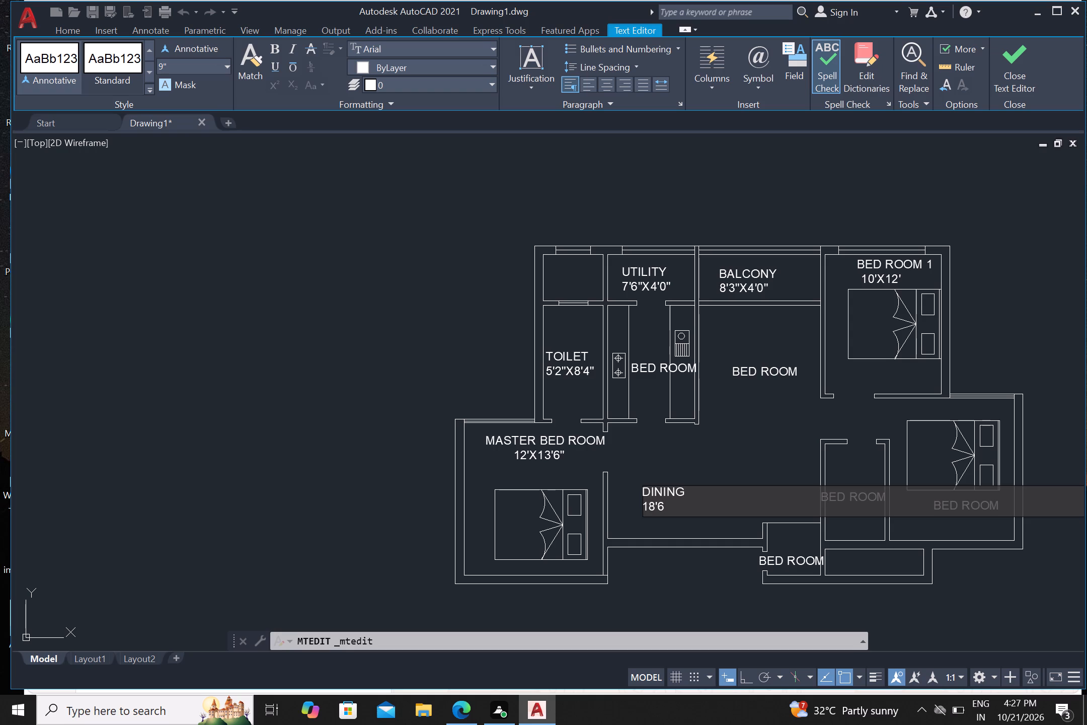
key("shift+quotedbl")
key("x")
type("9'0")
key("shift+quotedbl")
left_click(756, 484)
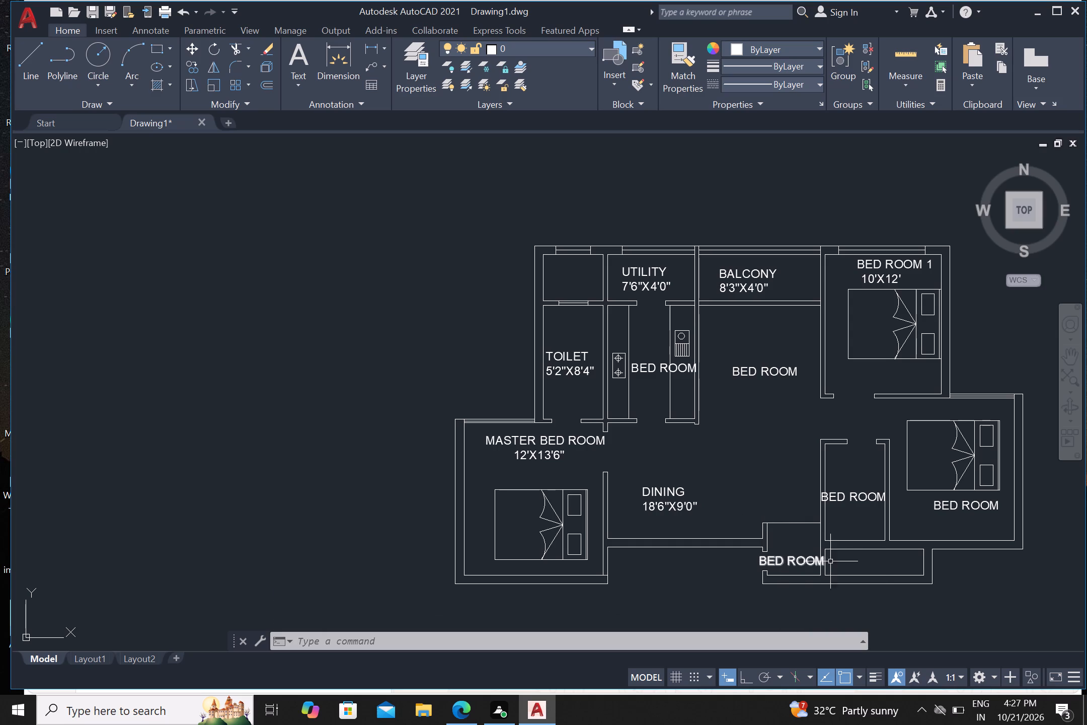
Replace the BED ROOM text in the small room southeast of the dining area with FOYER, indented by three spaces.
left_click(793, 565)
right_click(798, 564)
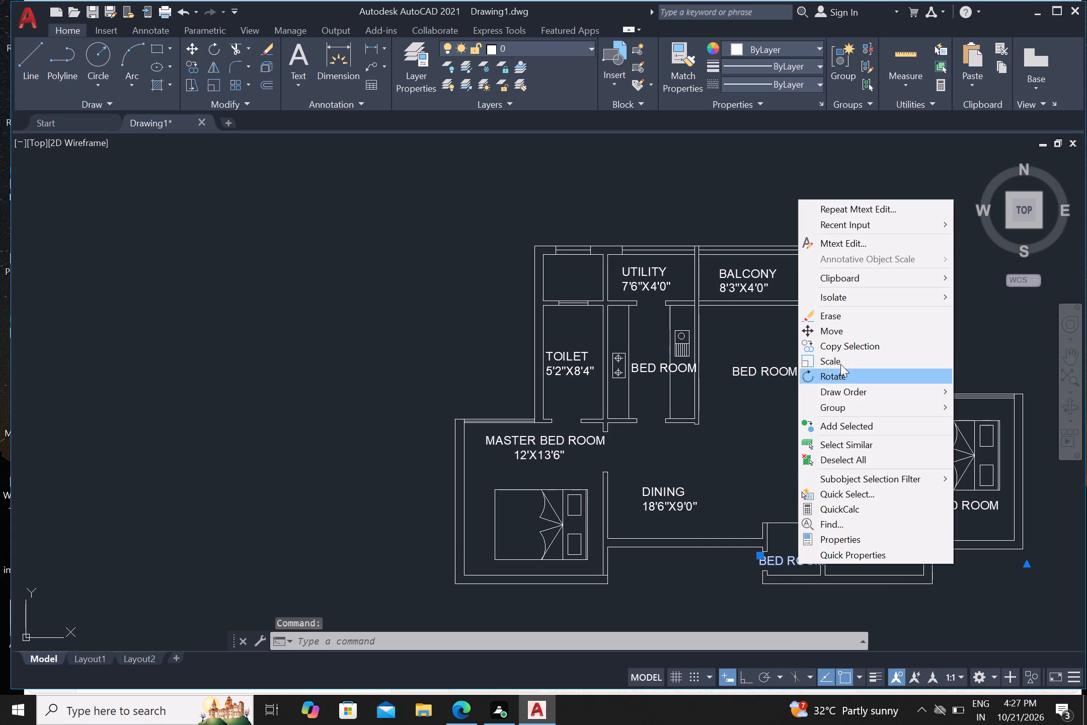
left_click(859, 242)
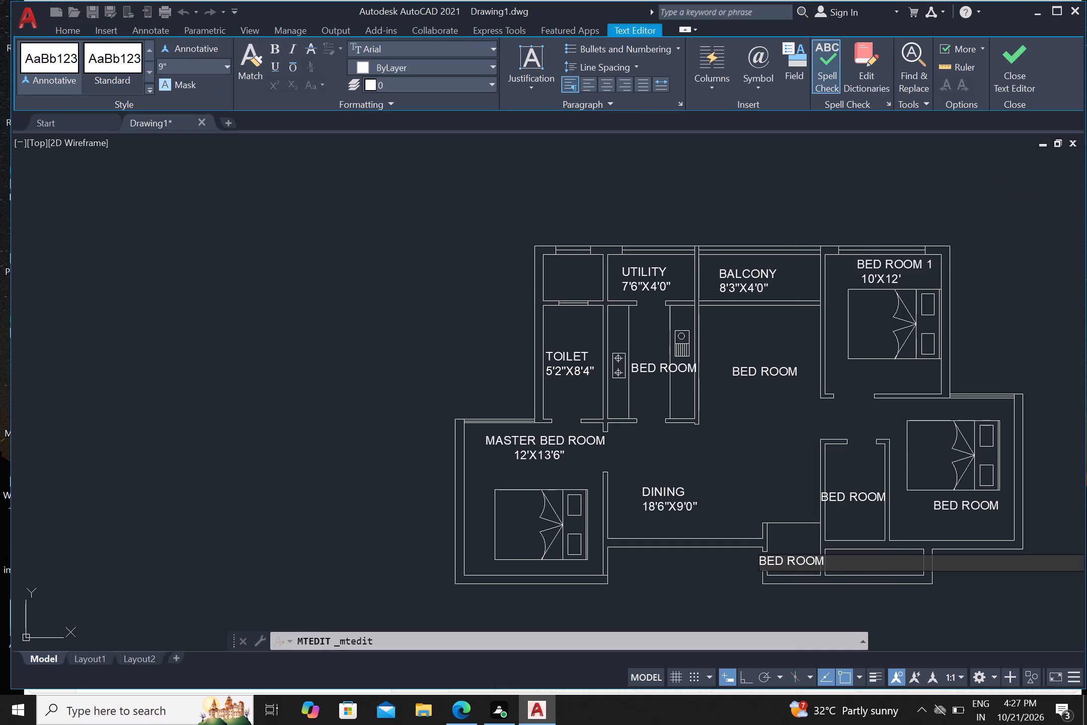
left_click(834, 559)
key("BackSpace")
key("BackSpace")
key("BackSpace")
key("BackSpace")
key("BackSpace")
key("BackSpace")
key("BackSpace")
key("BackSpace")
key("space")
key("space")
key("space")
type("FOYER")
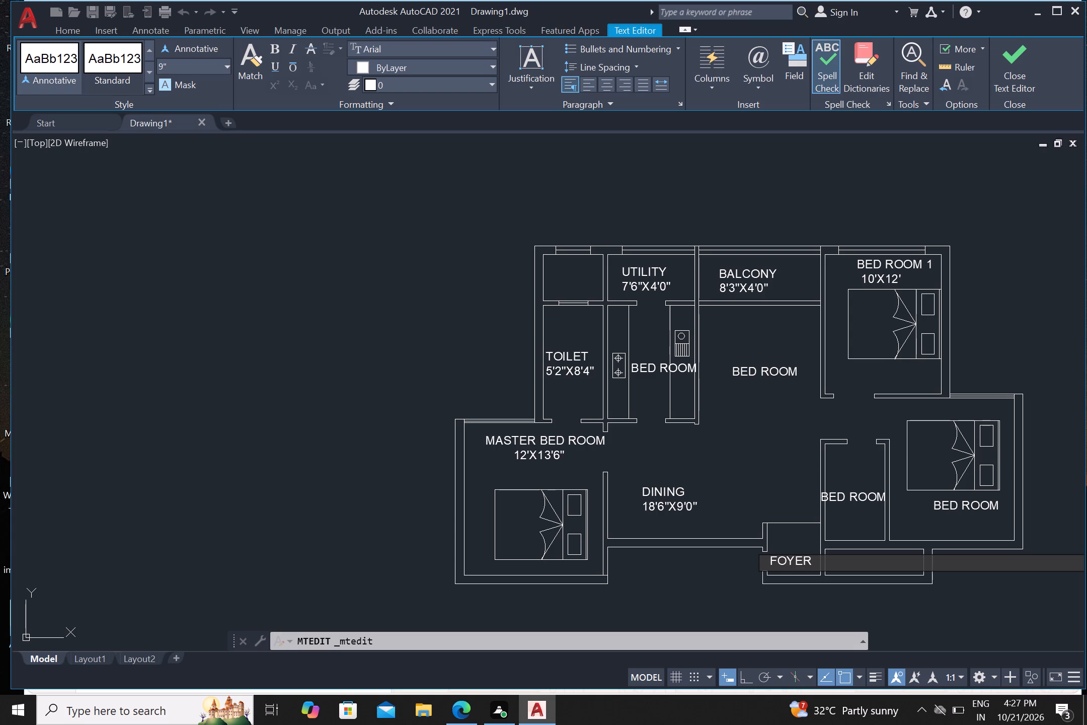
Add the size 5'X4'6" on a second line under the FOYER label, indented by two spaces.
key("Return")
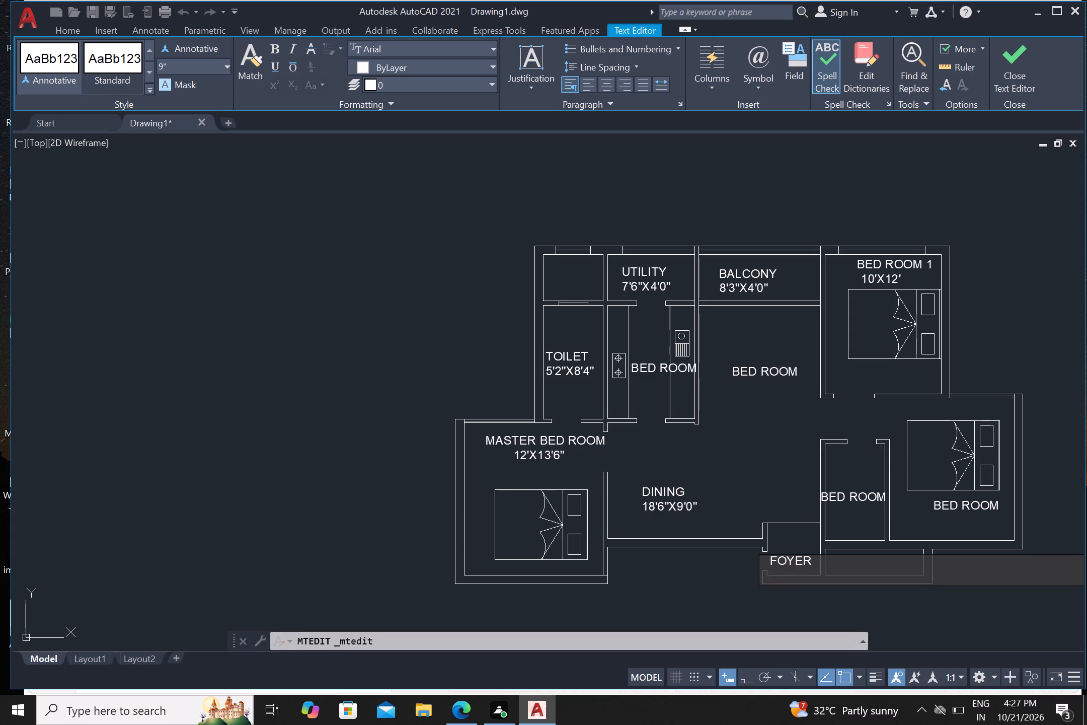
key("space")
key("space")
type("5'X")
type("4'6")
key("shift+quotedbl")
left_click(752, 589)
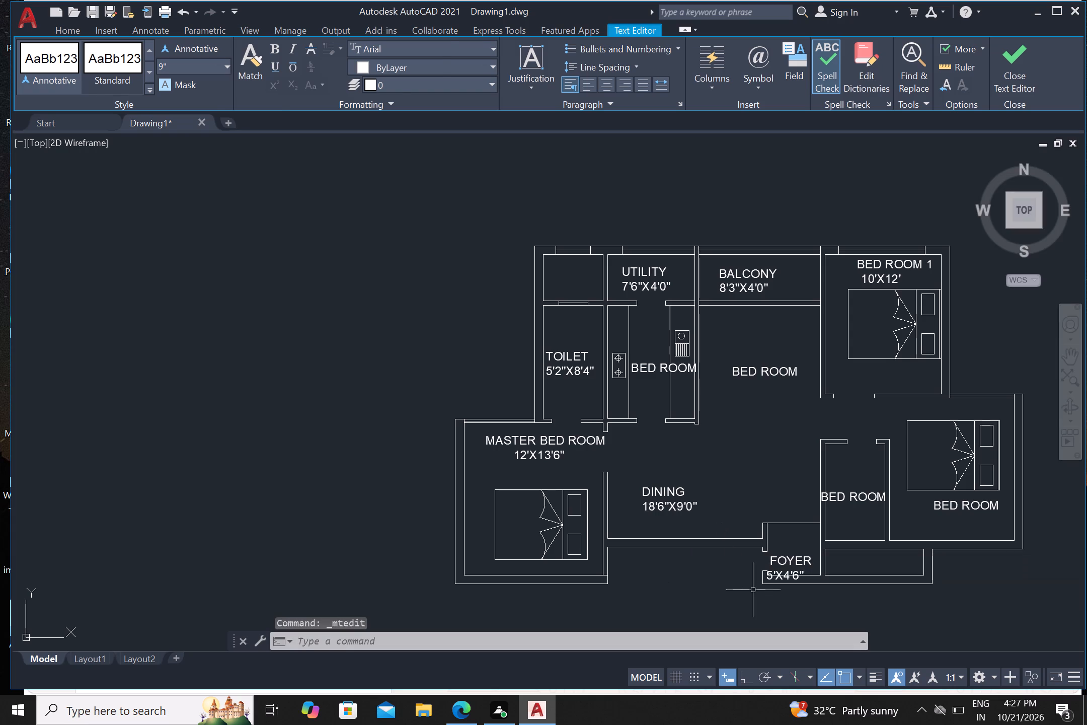
Move the FOYER label slightly north so both text lines sit inside the foyer walls.
left_click(779, 562)
key("m")
key("Return")
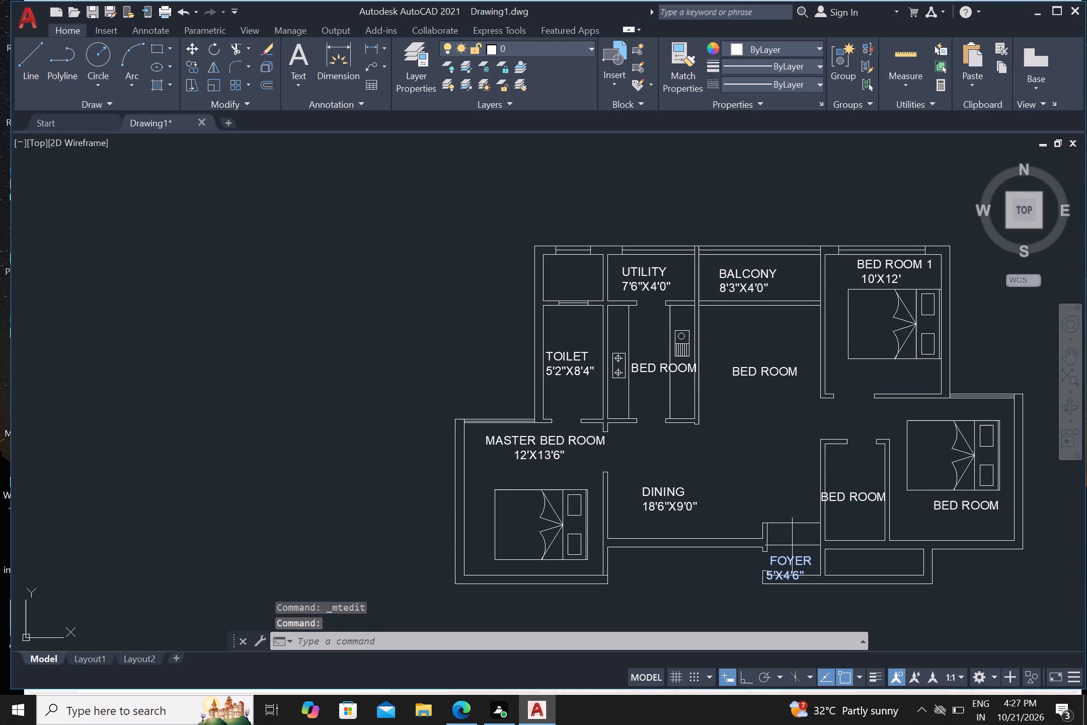
left_click(787, 564)
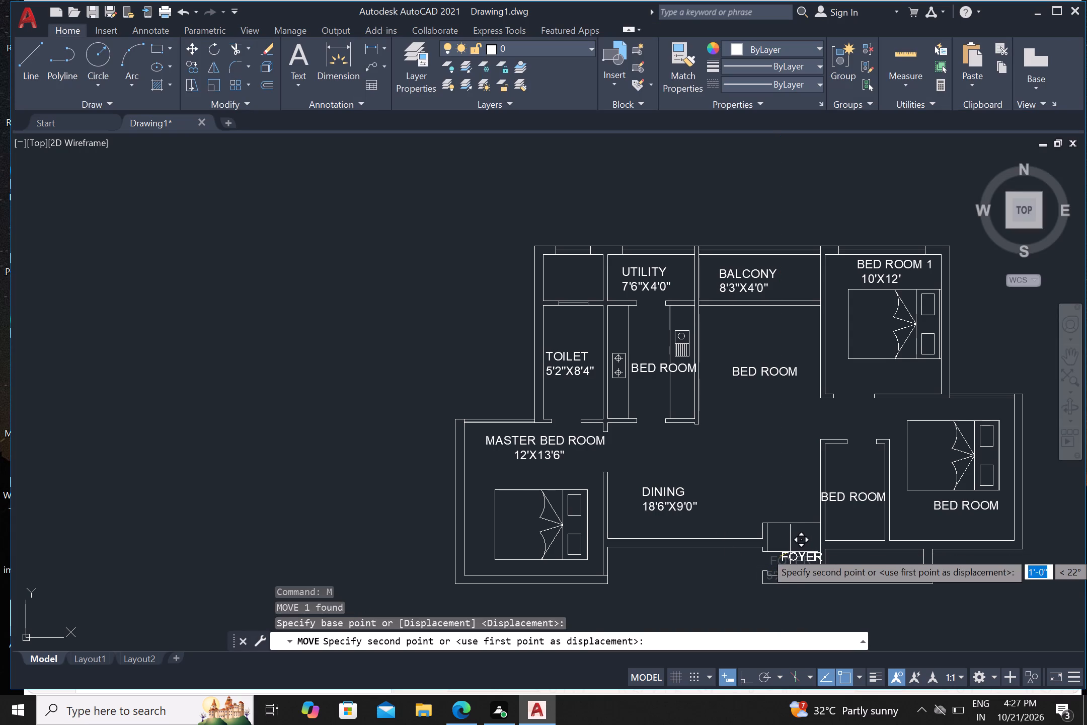
left_click(785, 539)
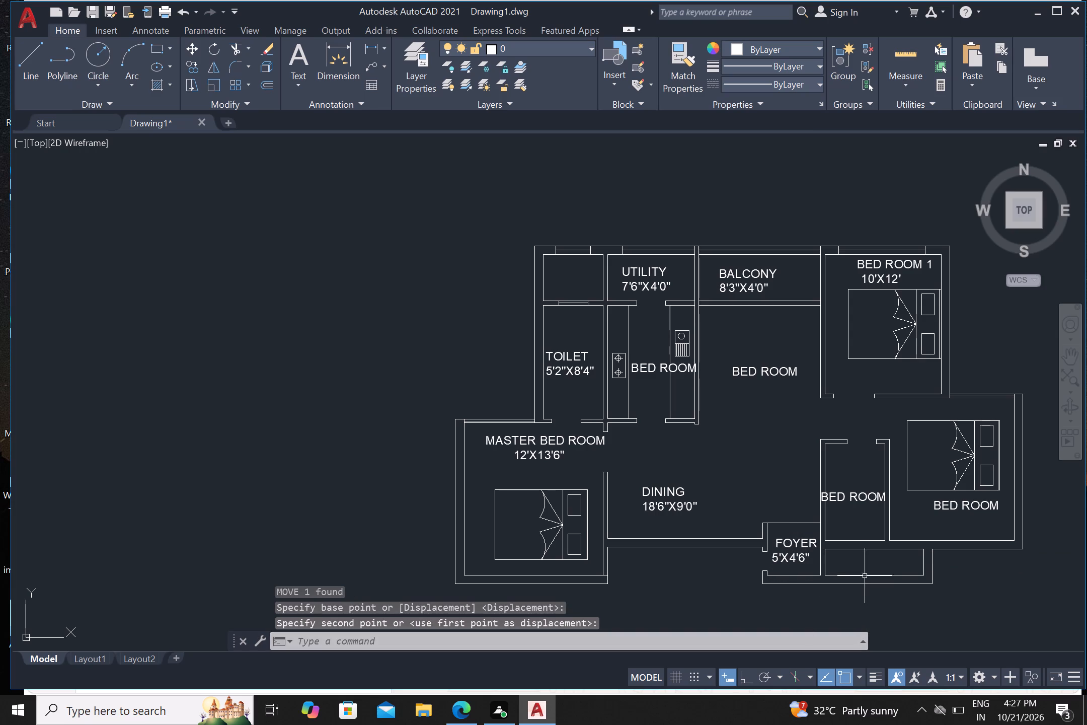
Replace the BED ROOM text in the small room between the dining area and the southeast bedroom with TOILET, indented by two spaces.
left_click(851, 494)
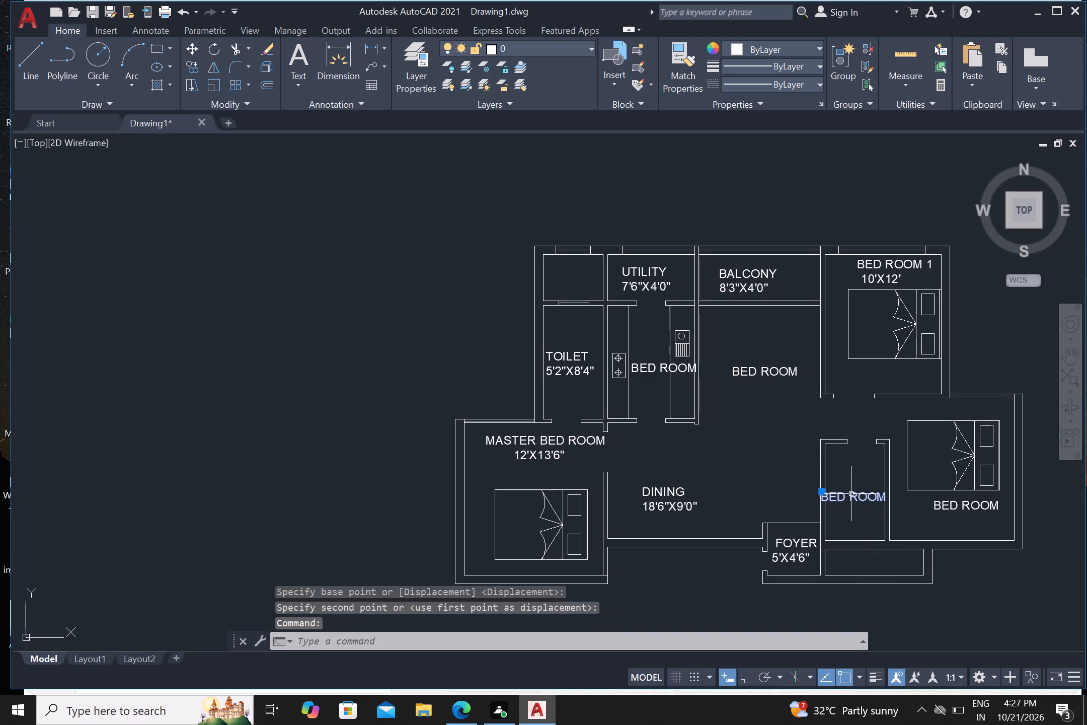
right_click(851, 501)
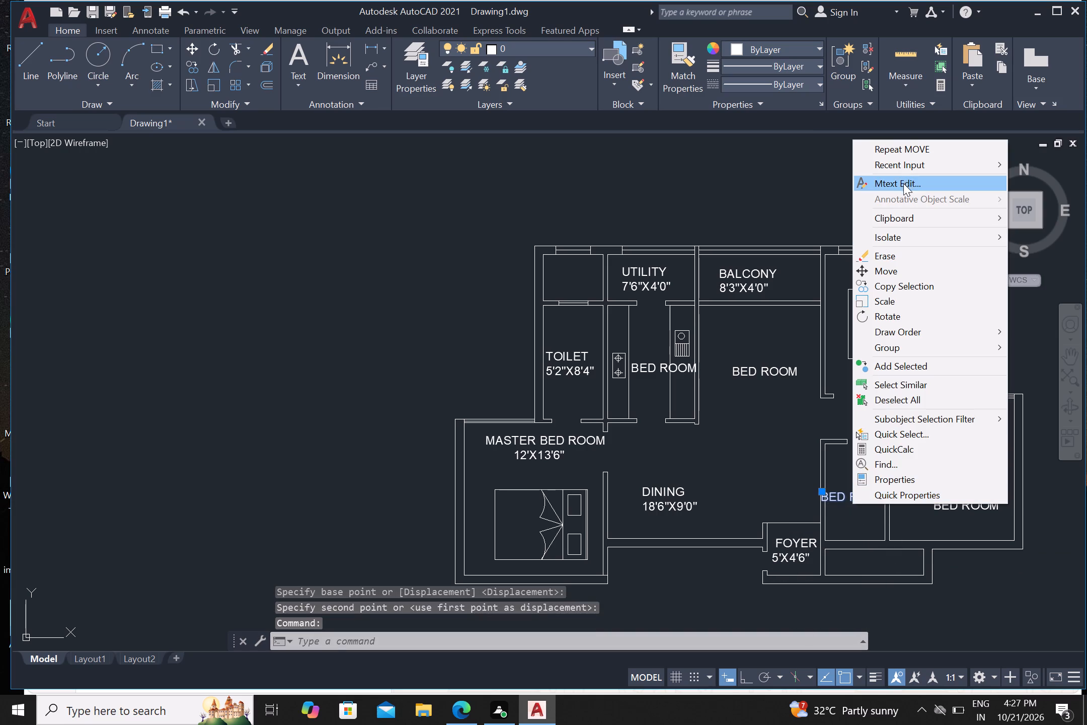
left_click(903, 183)
left_click(886, 496)
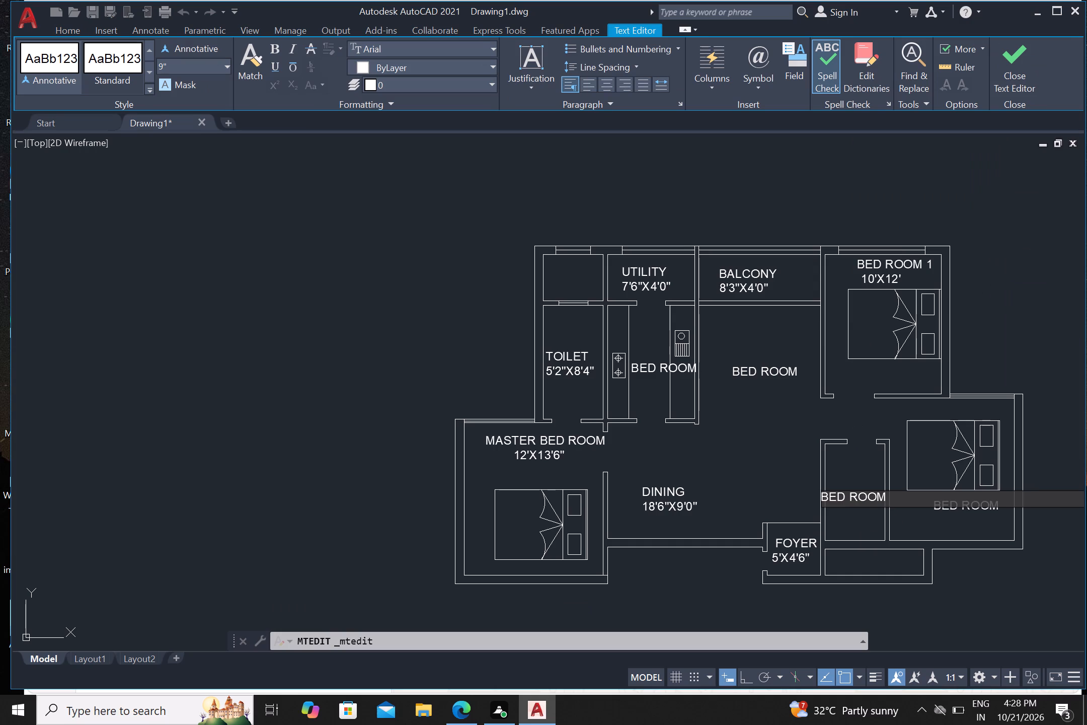
key("BackSpace")
key("BackSpace")
key("BackSpace")
key("BackSpace")
key("BackSpace")
key("BackSpace")
key("BackSpace")
key("BackSpace")
key("BackSpace")
key("space")
key("space")
type("TOILET")
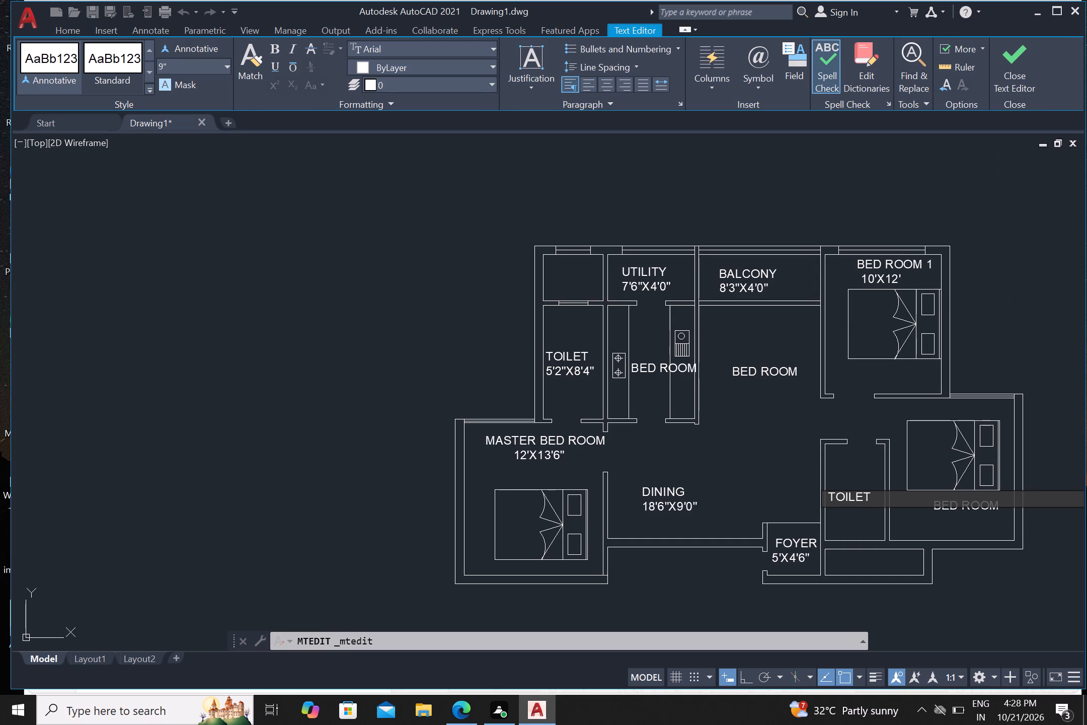
Add the size 5'2"X8'4" on a second line under this TOILET label, indented by two spaces.
key("Return")
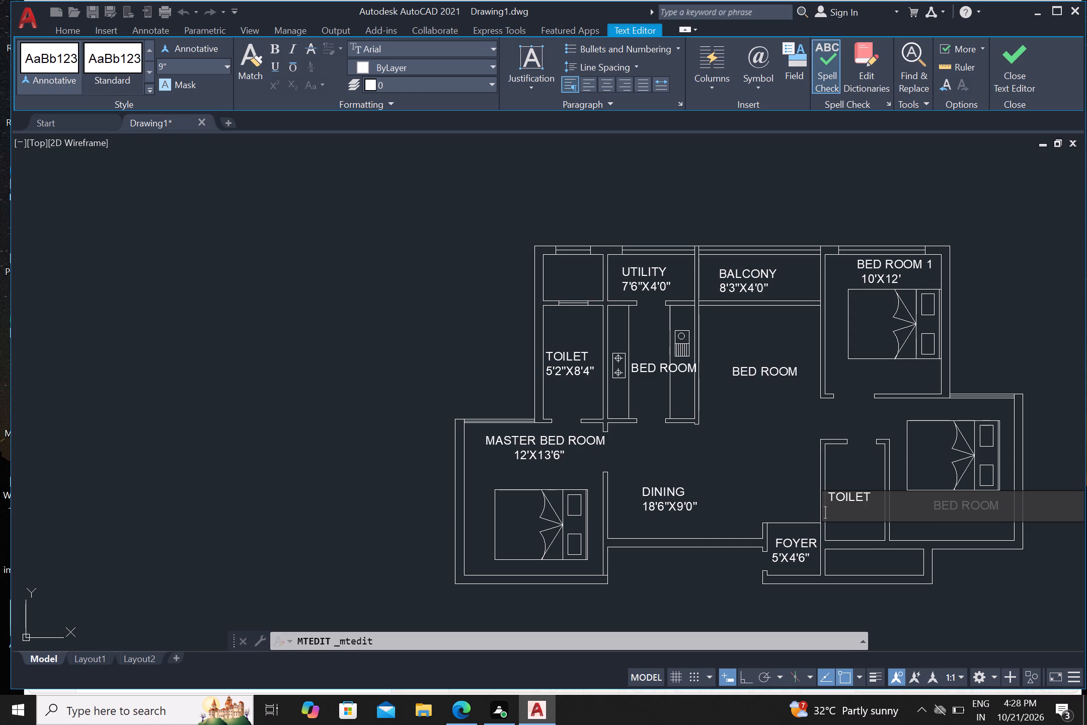
key("space")
key("space")
type("5'")
type("2\"")
key("x")
type("8'4\"")
left_click(977, 626)
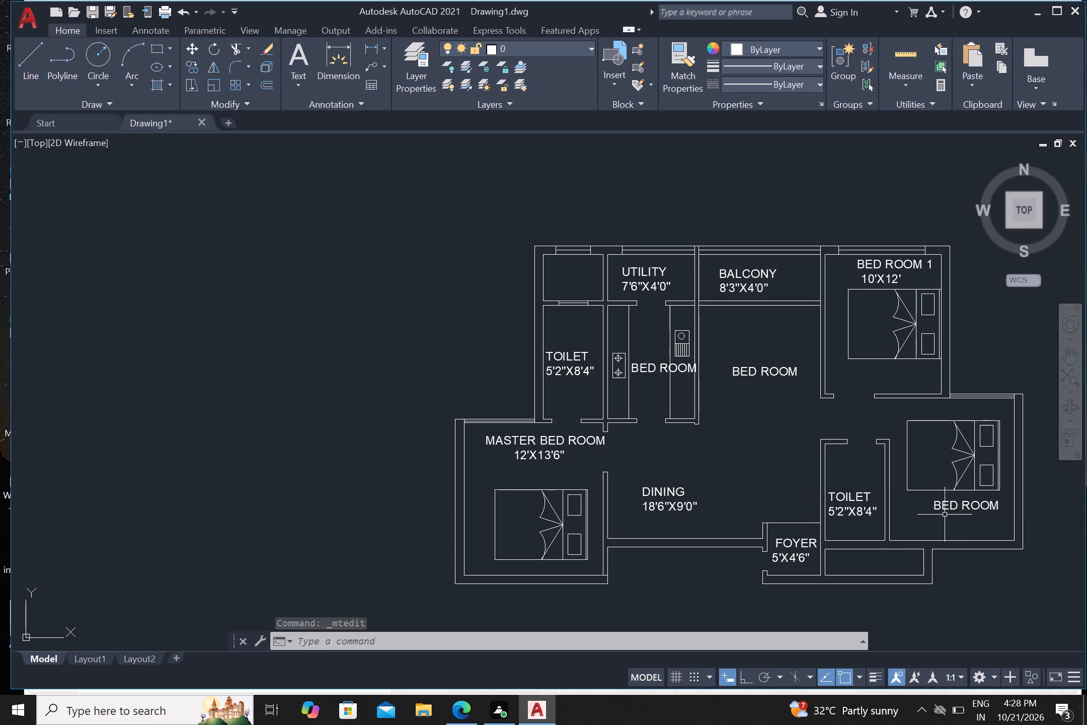
Extend the BED ROOM label below the bed in the southeast bedroom to read BED ROOM 2.
left_click(981, 507)
right_click(981, 507)
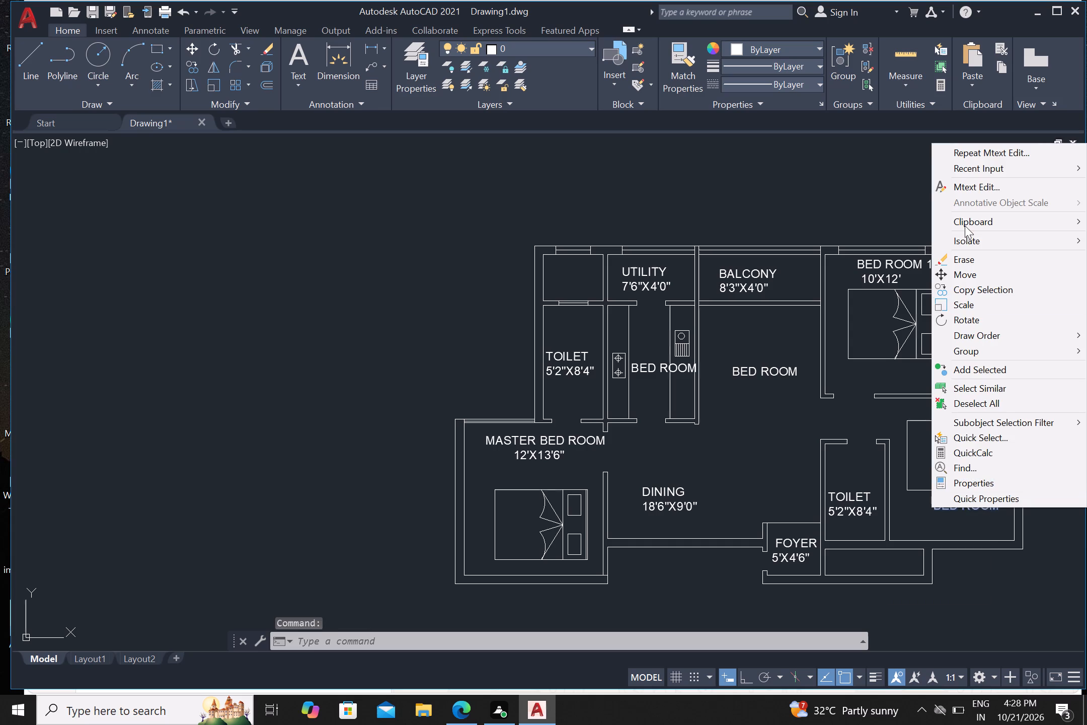
left_click(994, 191)
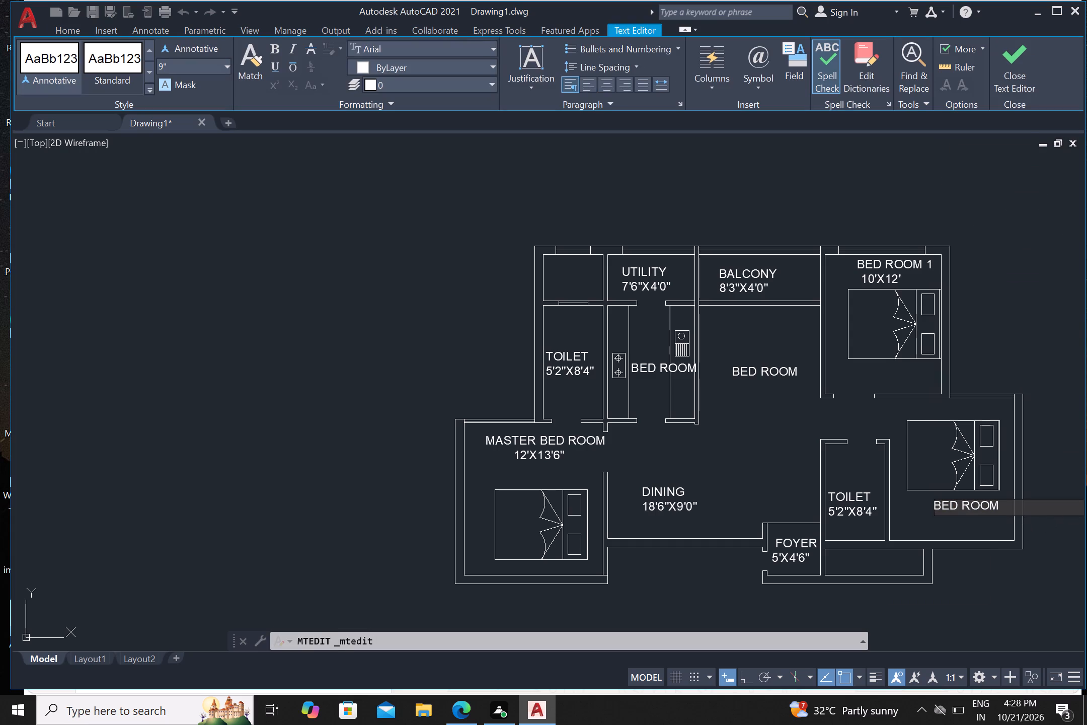
left_click(1005, 503)
key("space")
key("2")
Add the size 10'9"X12'3" on a second line under BED ROOM 2, indented by one space.
key("Return")
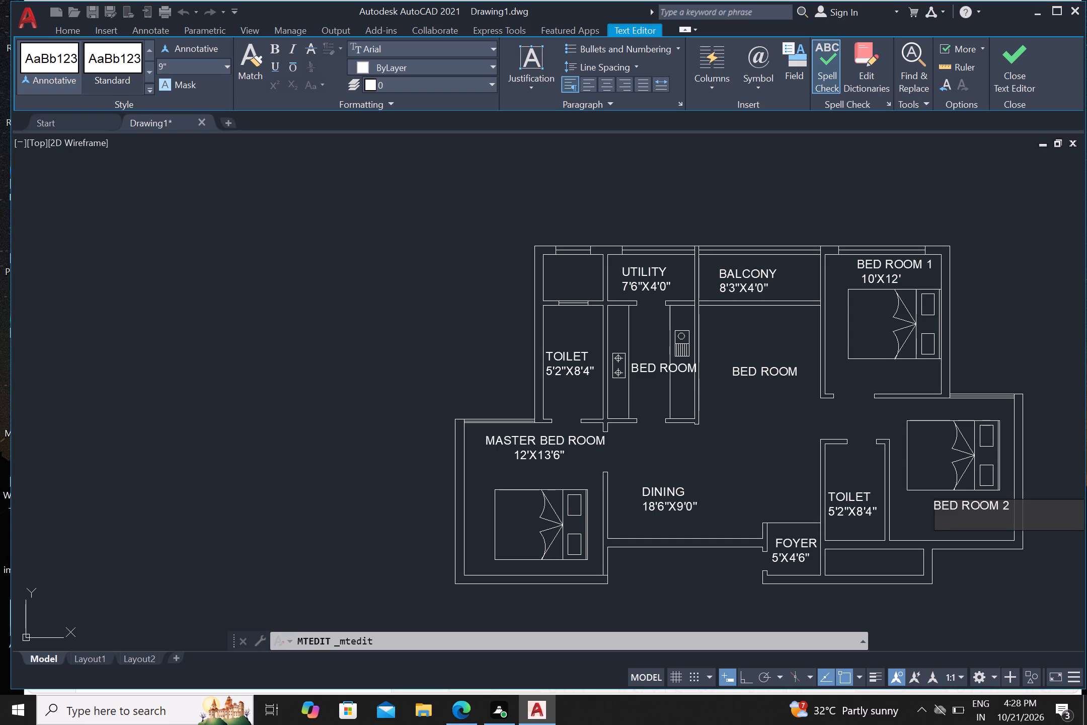
key("space")
type("10'9")
key("shift+quotedbl")
key("x")
type("12'3")
key("shift+quotedbl")
left_click(1011, 627)
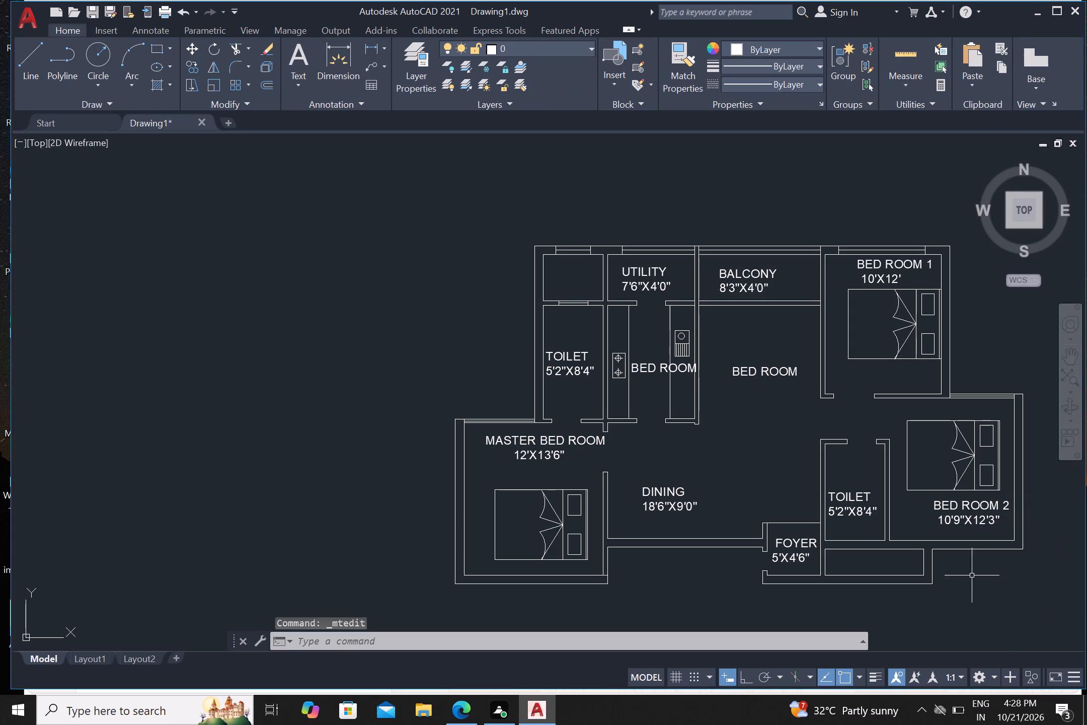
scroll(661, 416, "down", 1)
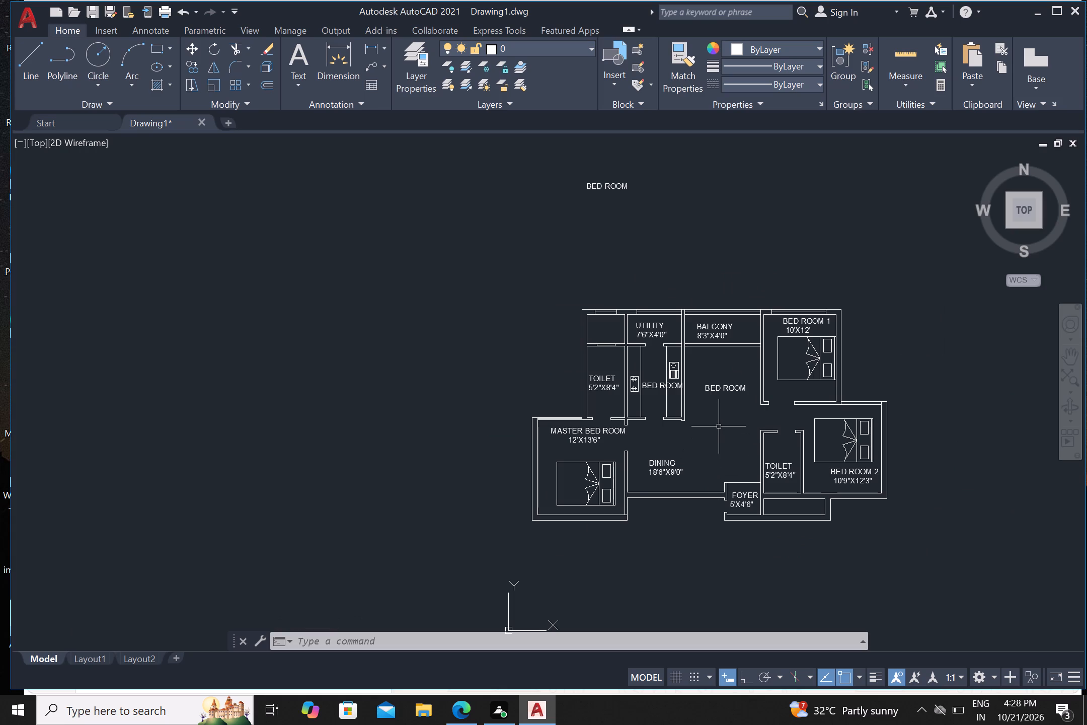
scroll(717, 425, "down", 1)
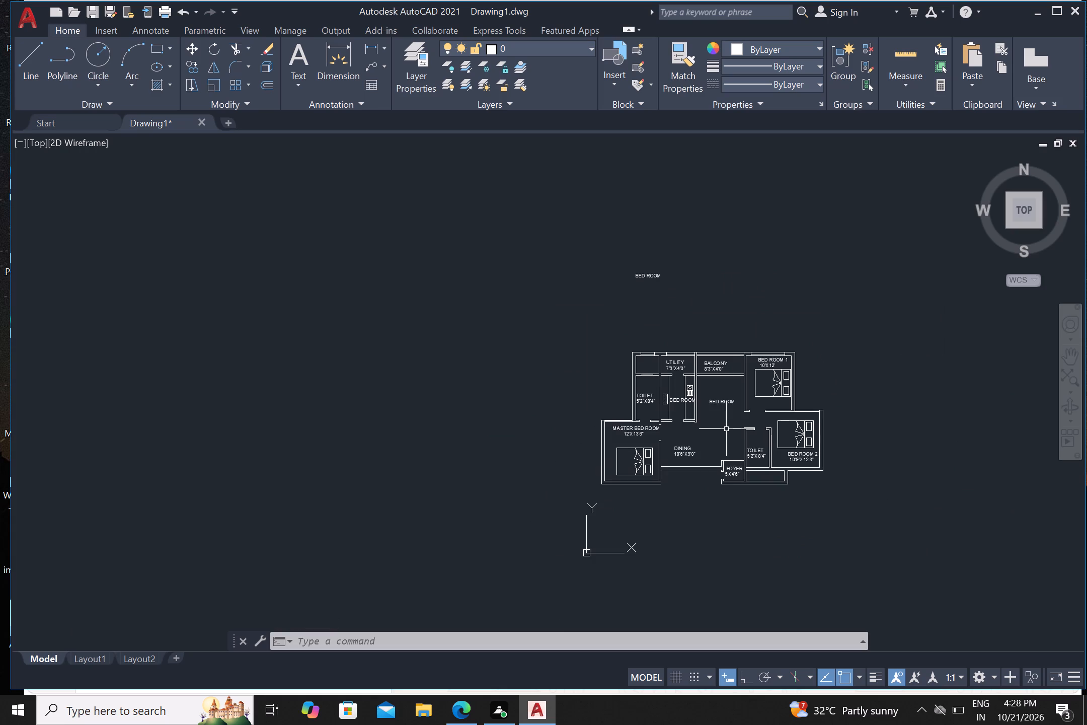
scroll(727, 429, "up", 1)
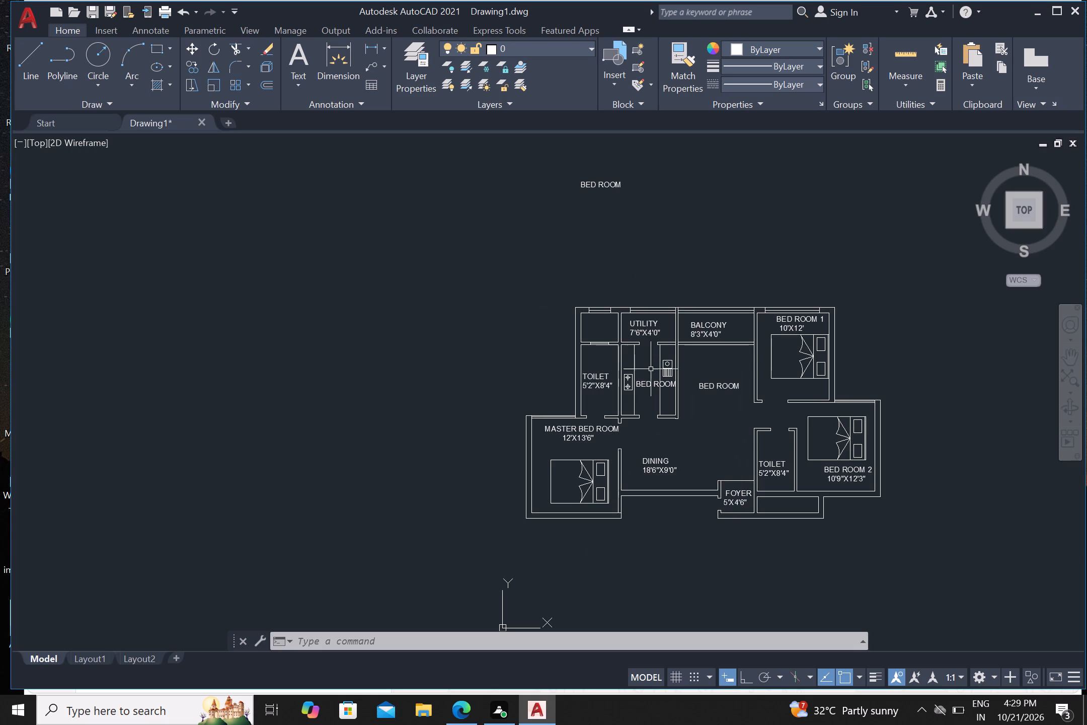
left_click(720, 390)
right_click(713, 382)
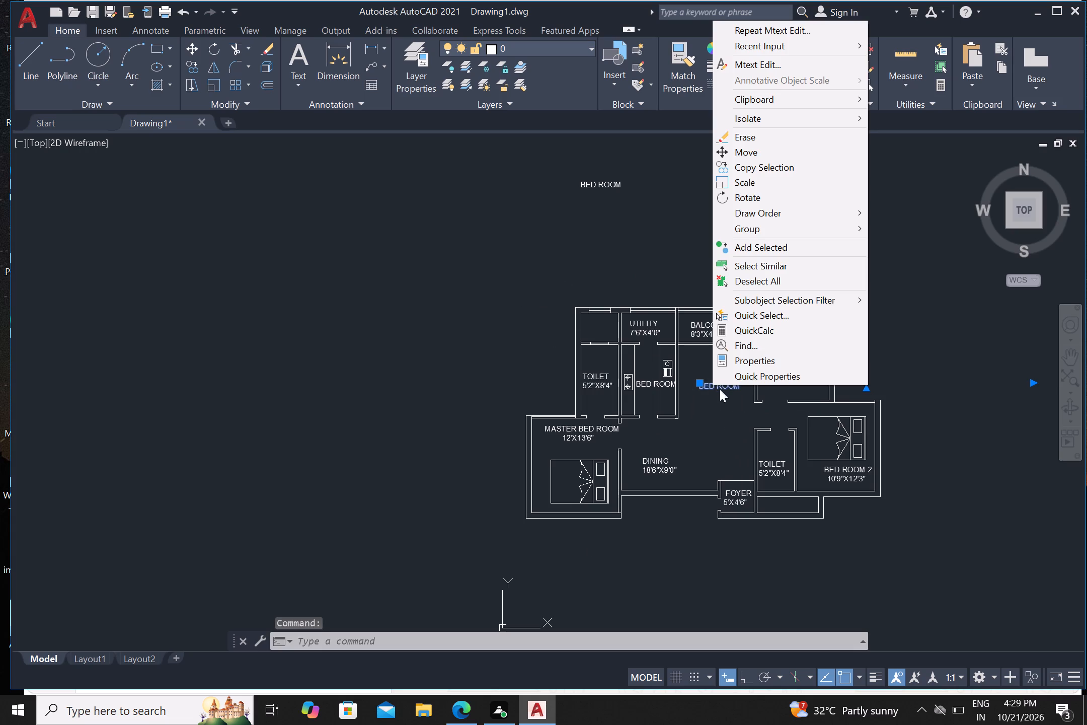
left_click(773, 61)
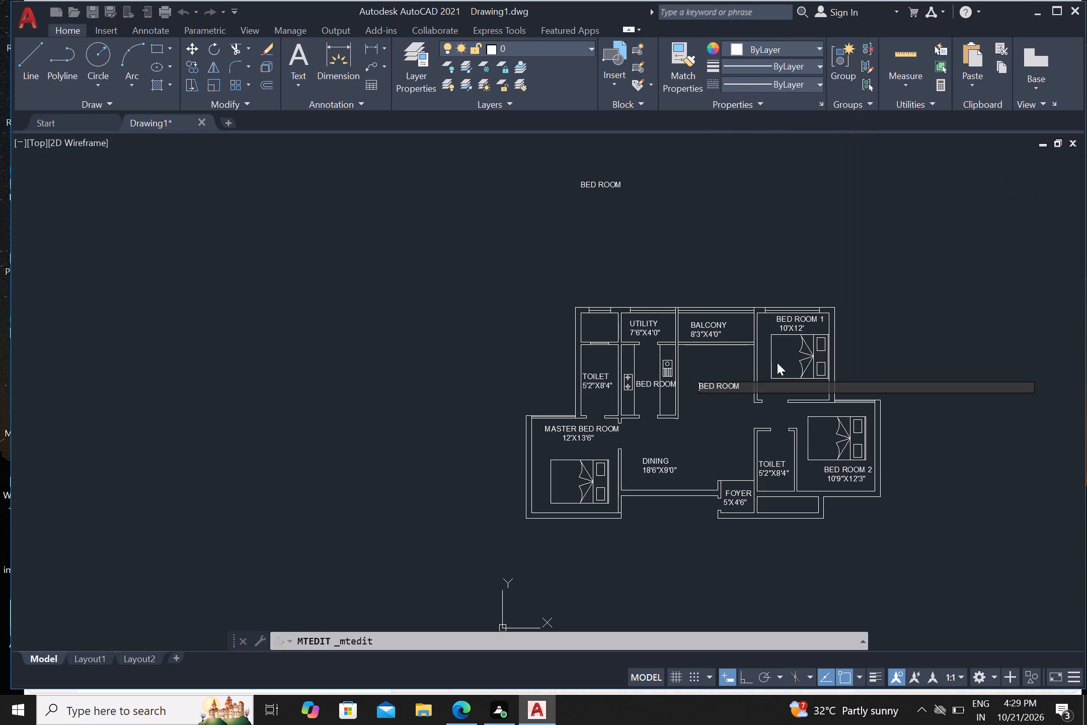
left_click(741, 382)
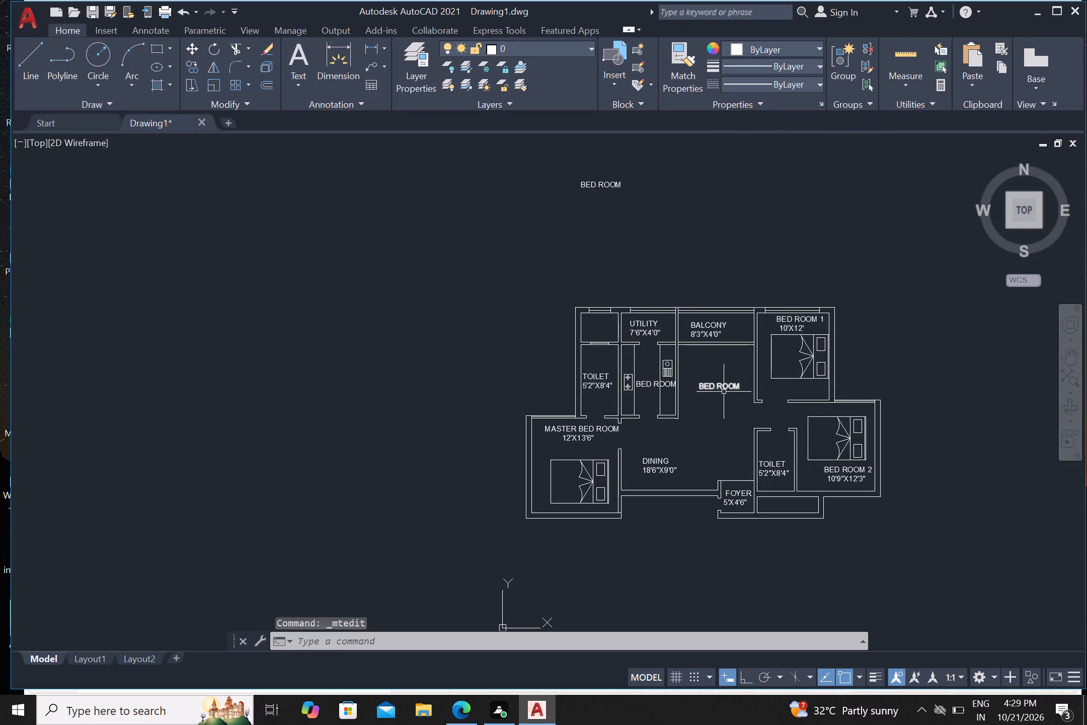
Replace the BED ROOM text in the large room south of the balcony with LIVING.
left_click(719, 388)
right_click(726, 392)
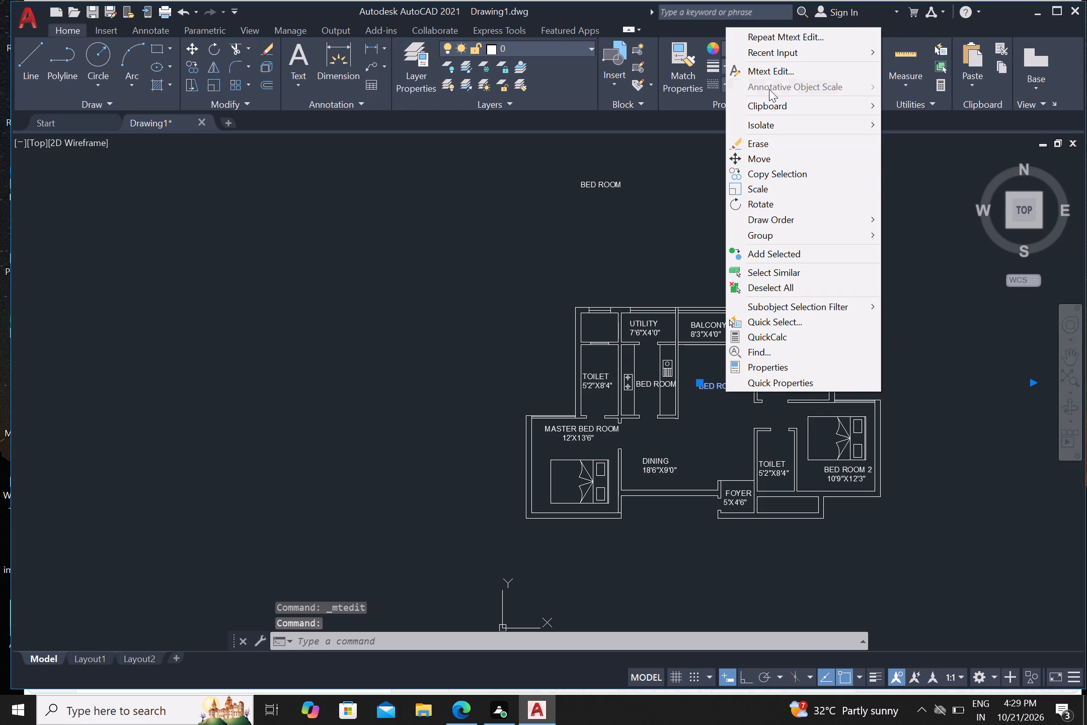
left_click(764, 72)
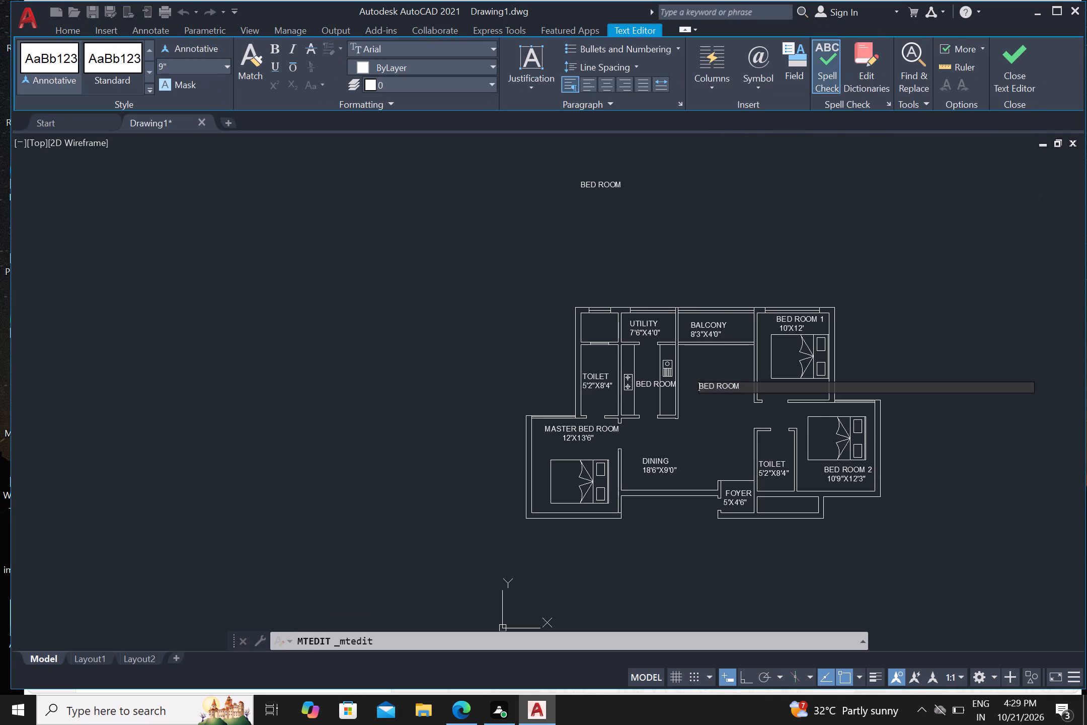
left_click(739, 386)
key("BackSpace")
key("BackSpace")
key("BackSpace")
key("BackSpace")
key("BackSpace")
key("BackSpace")
key("BackSpace")
key("BackSpace")
type("LIVING")
Add the size 10'6"X10'3" on a second line under the LIVING label, indented by one space.
key("Return")
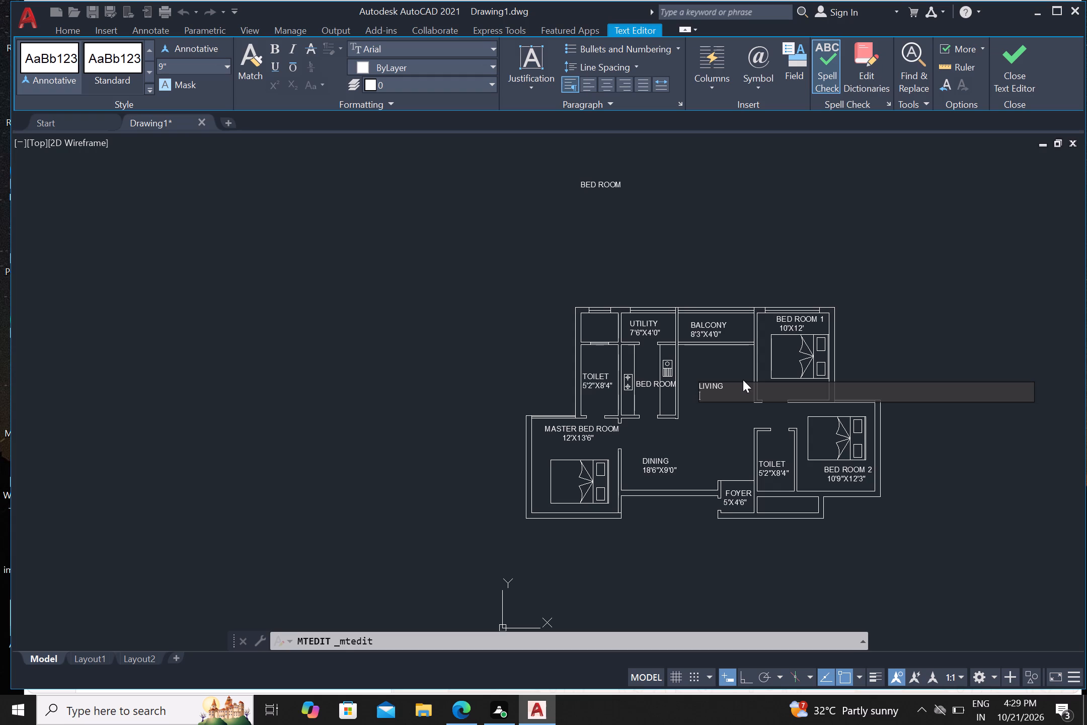
key("space")
type("10'6")
key("shift+quotedbl")
key("x")
type("10'")
key("3")
key("shift+quotedbl")
left_click(701, 440)
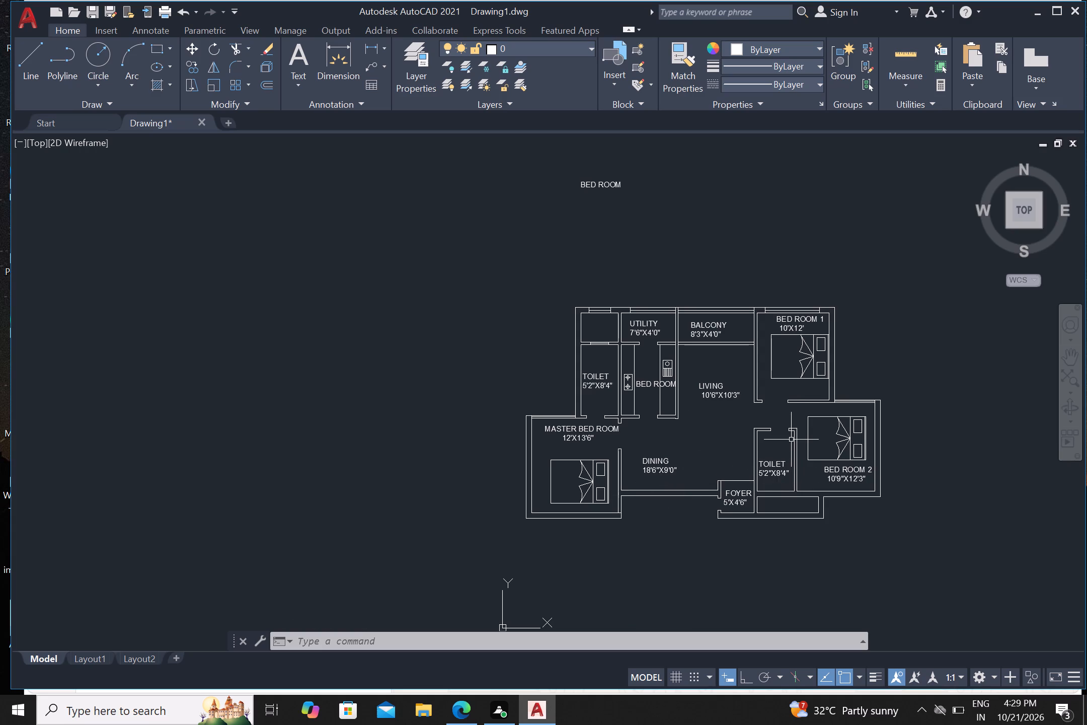
Copy the DINING label with its size into the passage between BED ROOM 1 and the southeast toilet.
scroll(802, 397, "up", 1)
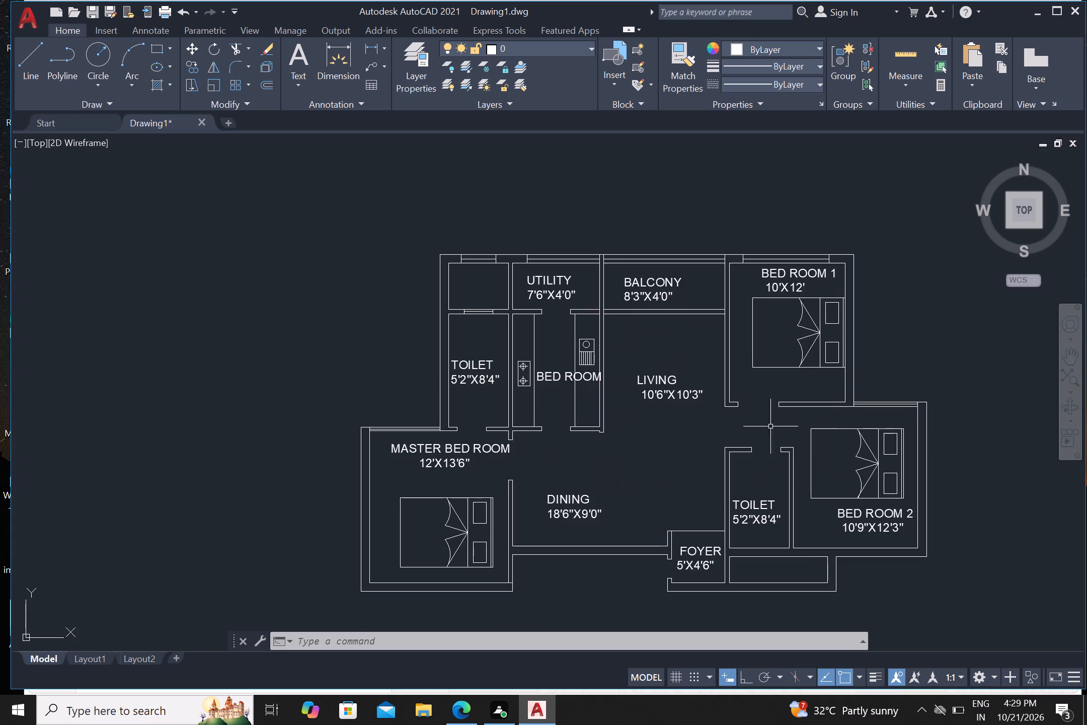
left_click(569, 503)
type("CO")
key("Return")
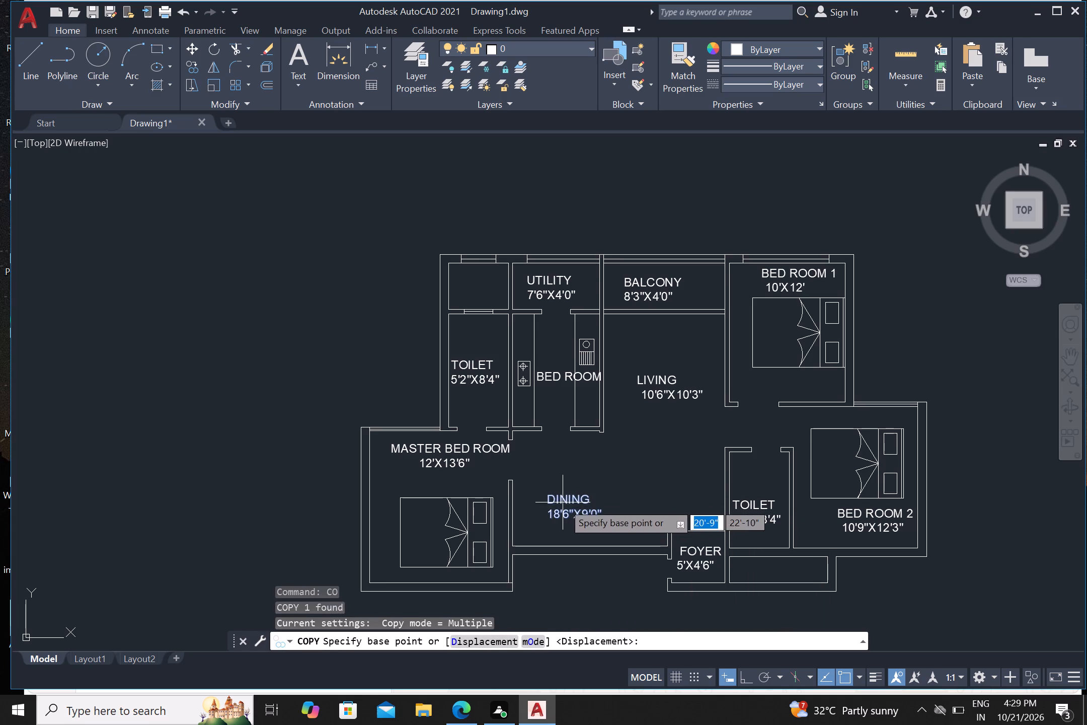
left_click(563, 502)
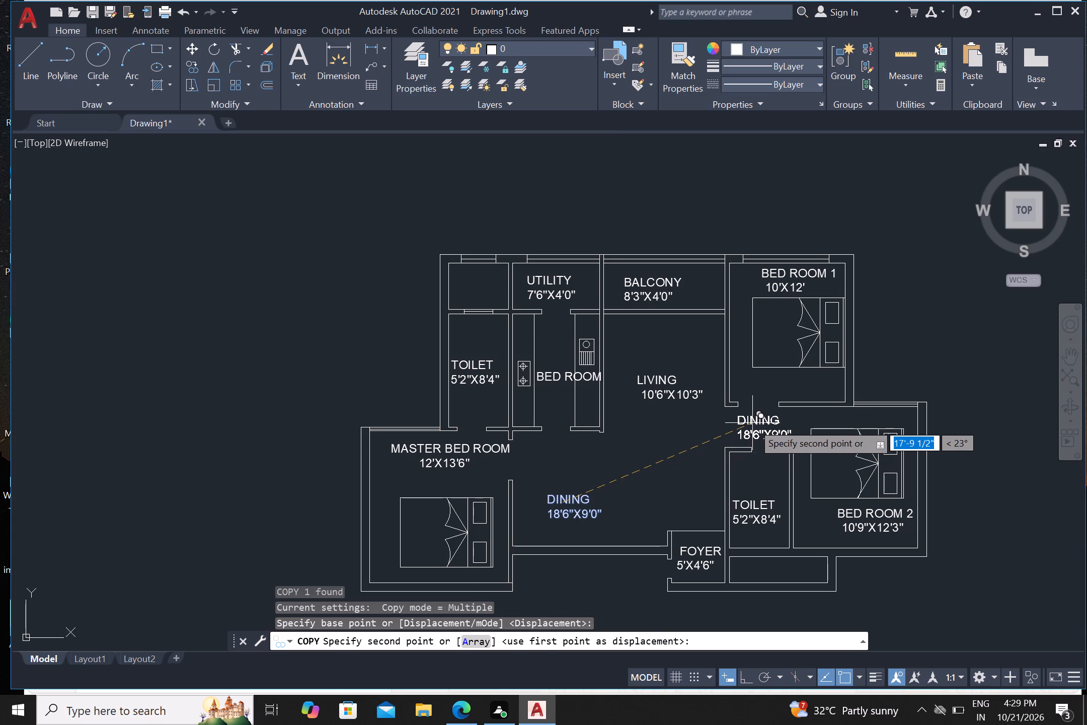
left_click(752, 423)
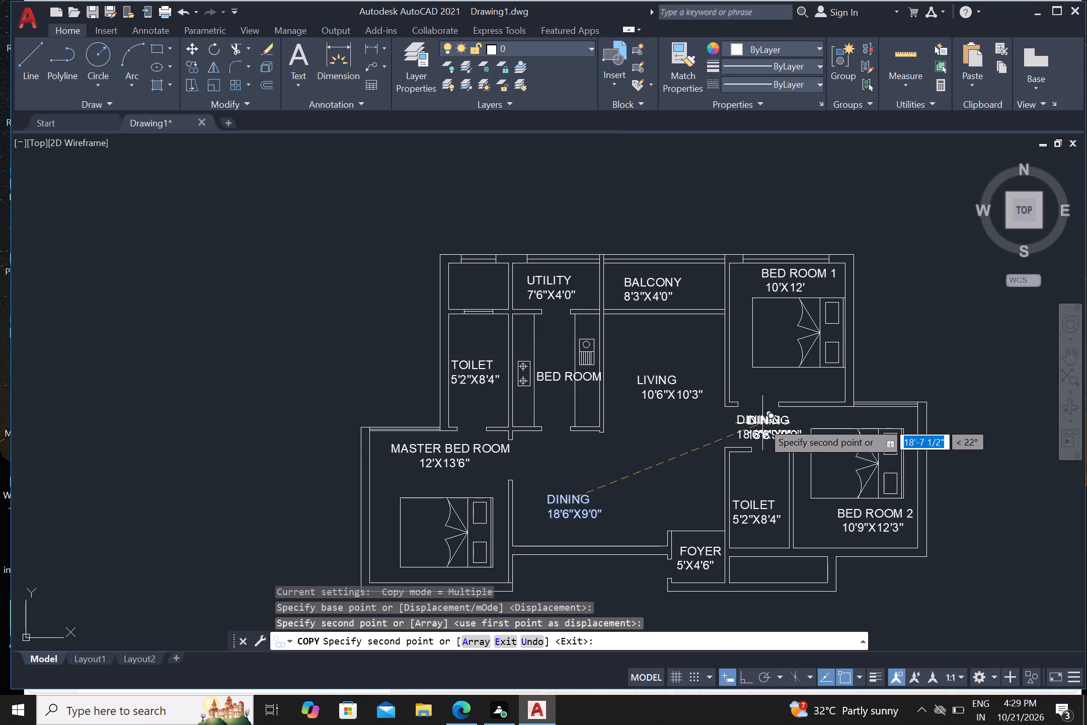
key("Escape")
Replace all the text of the copied DINING label in the passage with CORRIDER.
left_click(755, 423)
right_click(755, 423)
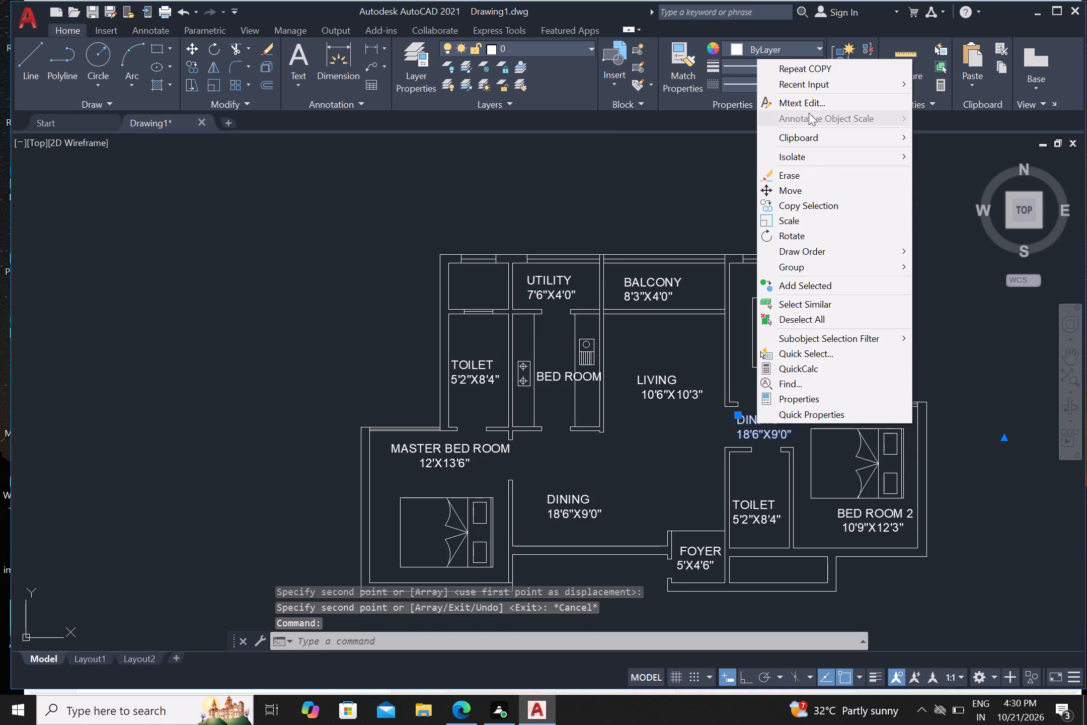
left_click(806, 103)
left_click(801, 435)
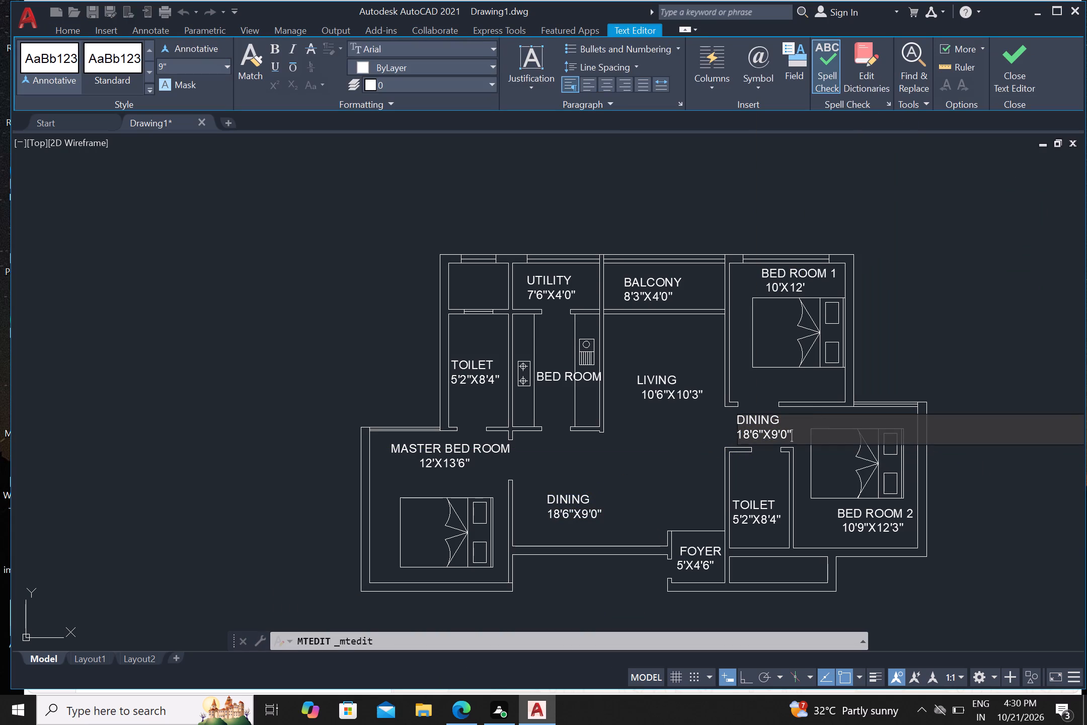
key("BackSpace")
key("BackSpace")
key("BackSpace")
key("BackSpace")
key("BackSpace")
key("BackSpace")
key("BackSpace")
key("BackSpace")
key("BackSpace")
key("BackSpace")
key("BackSpace")
key("BackSpace")
key("BackSpace")
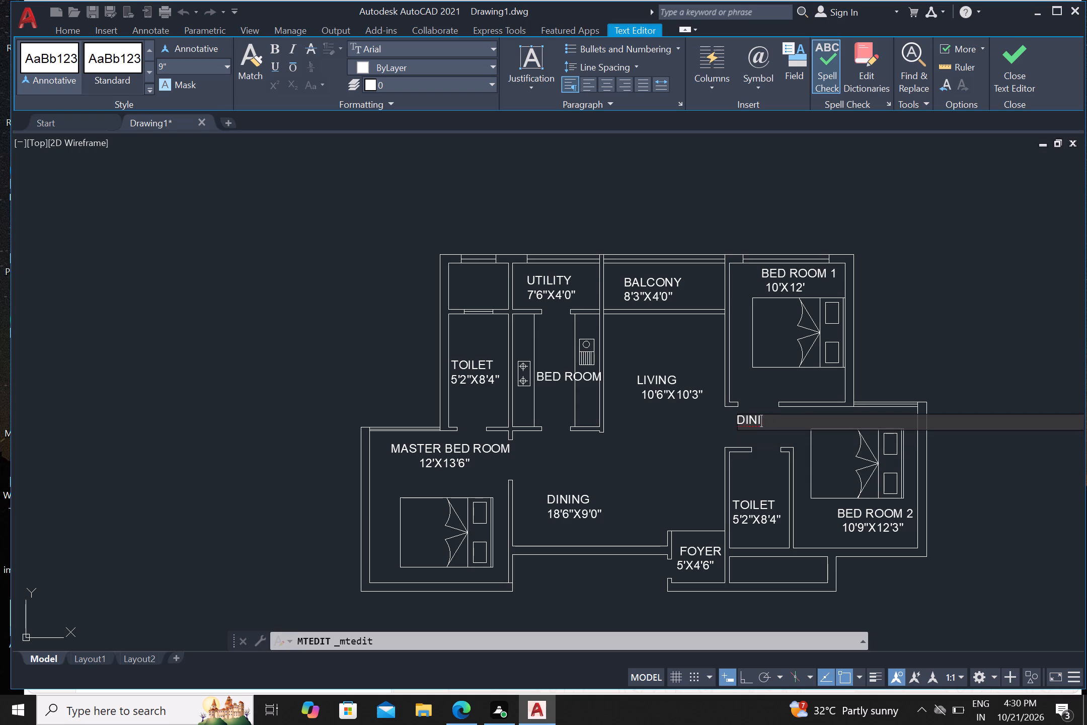
key("BackSpace")
key("BackSpace")
key("BackSpace")
key("BackSpace")
type("COR")
type("RIDER")
Add the size 5'8"X3'5" on a second line under CORRIDER, indented by one space.
key("Return")
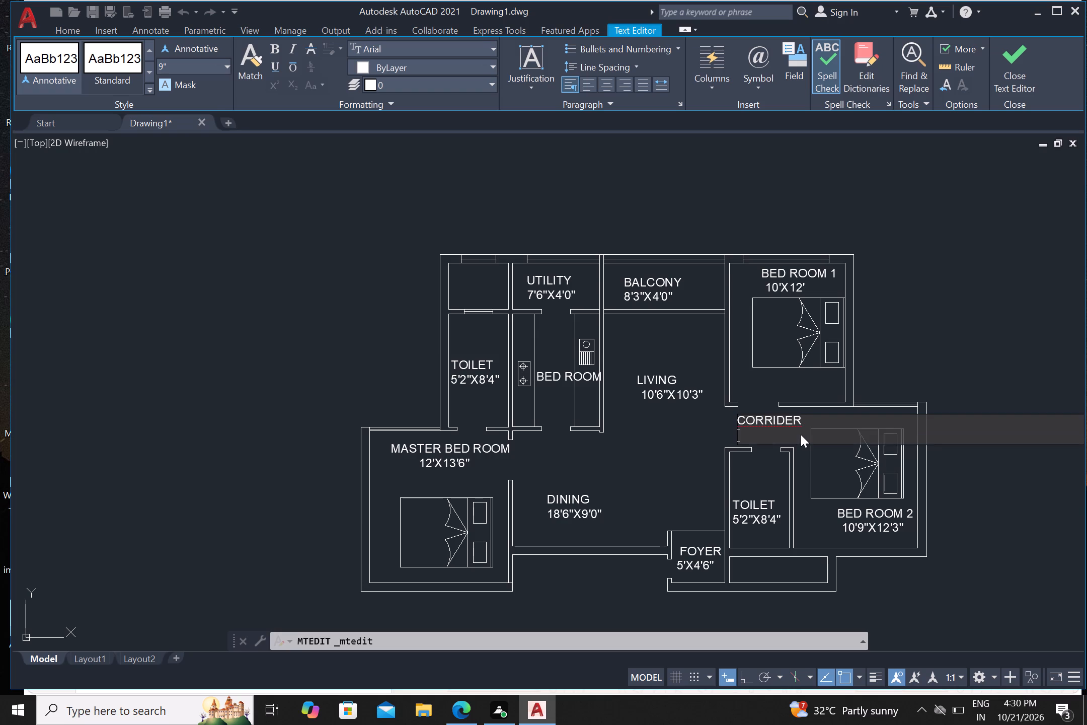
key("space")
type("5'8\"X")
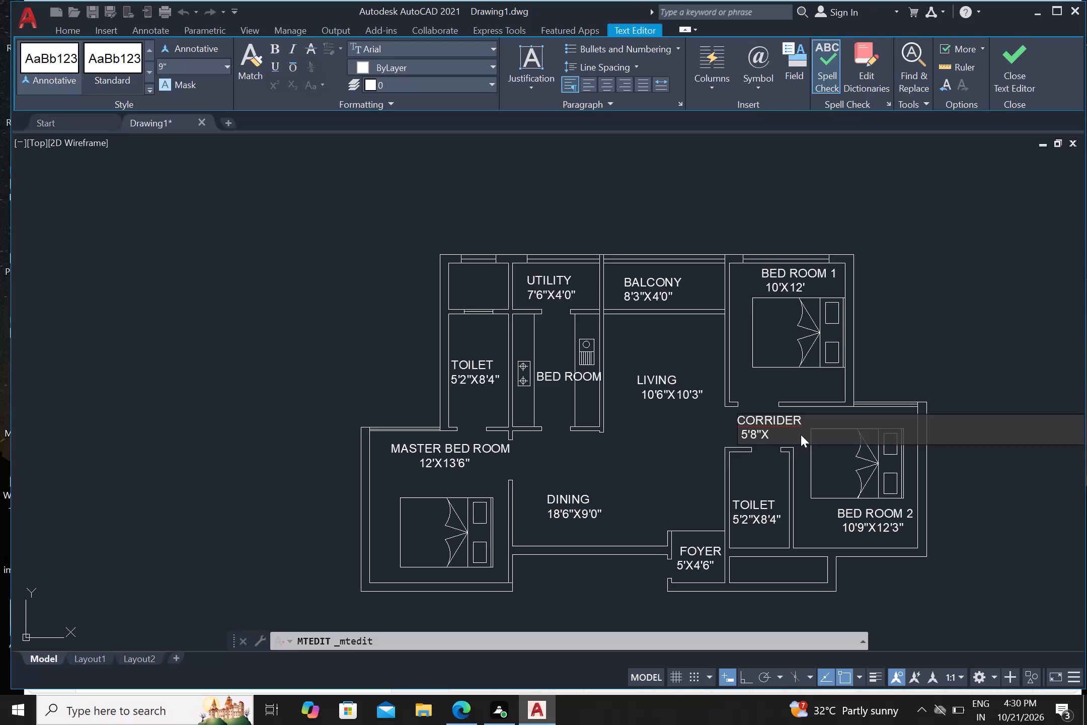
type("3'")
key("5")
key("shift+quotedbl")
left_click_drag(1022, 573, 1017, 574)
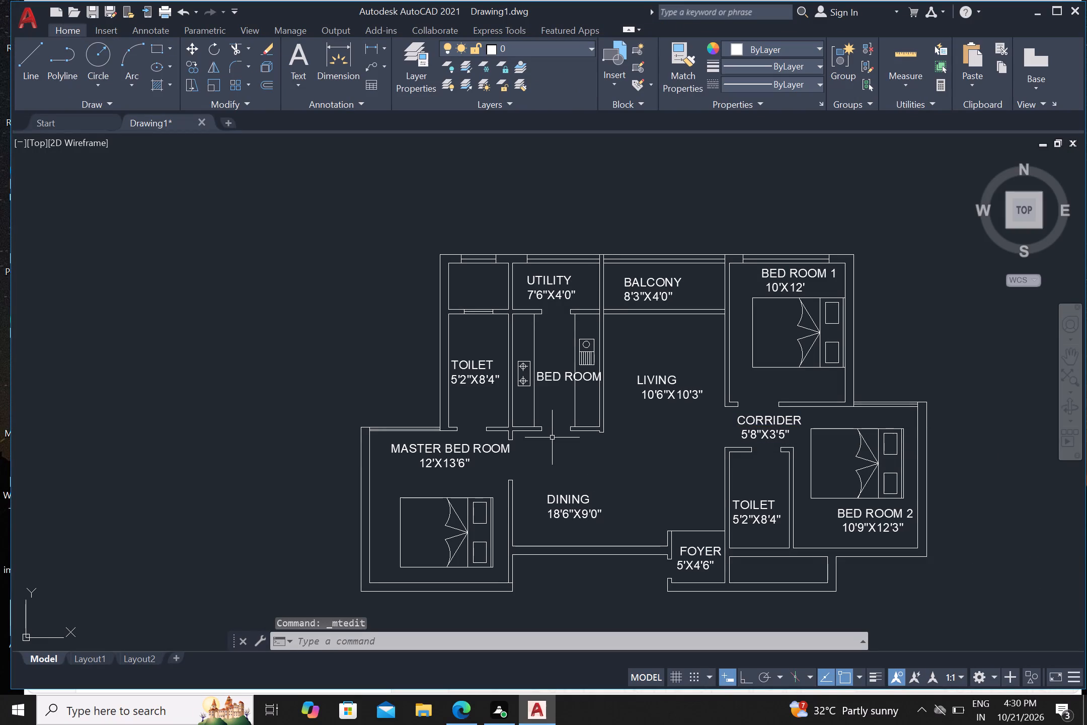
Replace the BED ROOM text in the room south of the utility with KITCHEN.
left_click(557, 381)
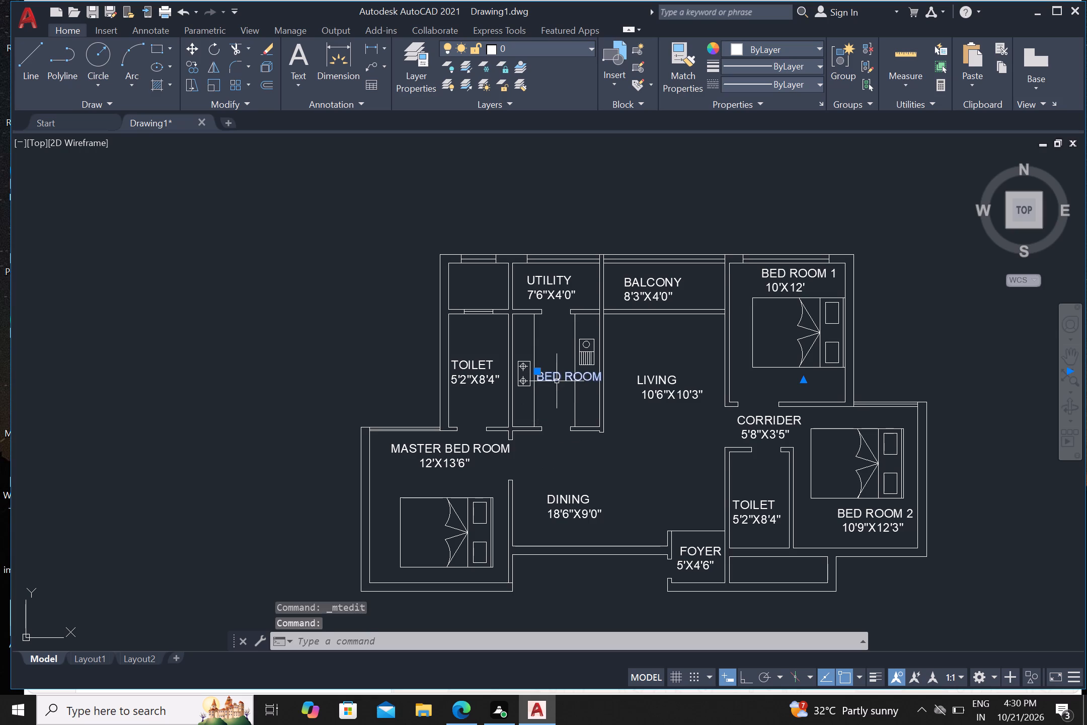
right_click(557, 381)
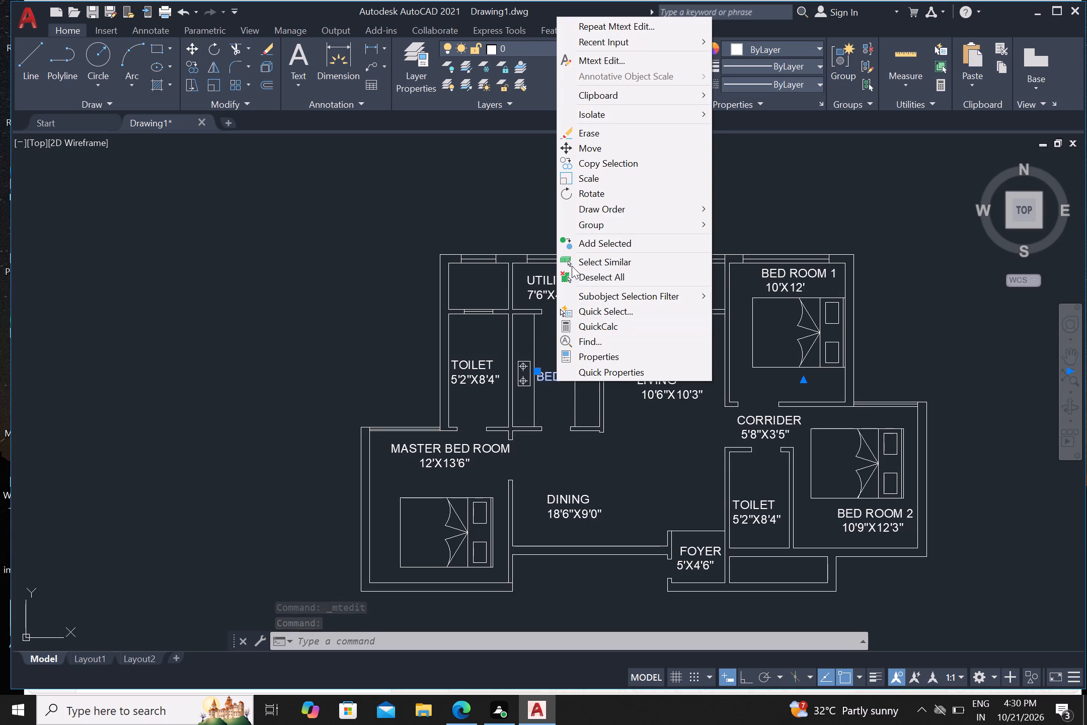
left_click(601, 60)
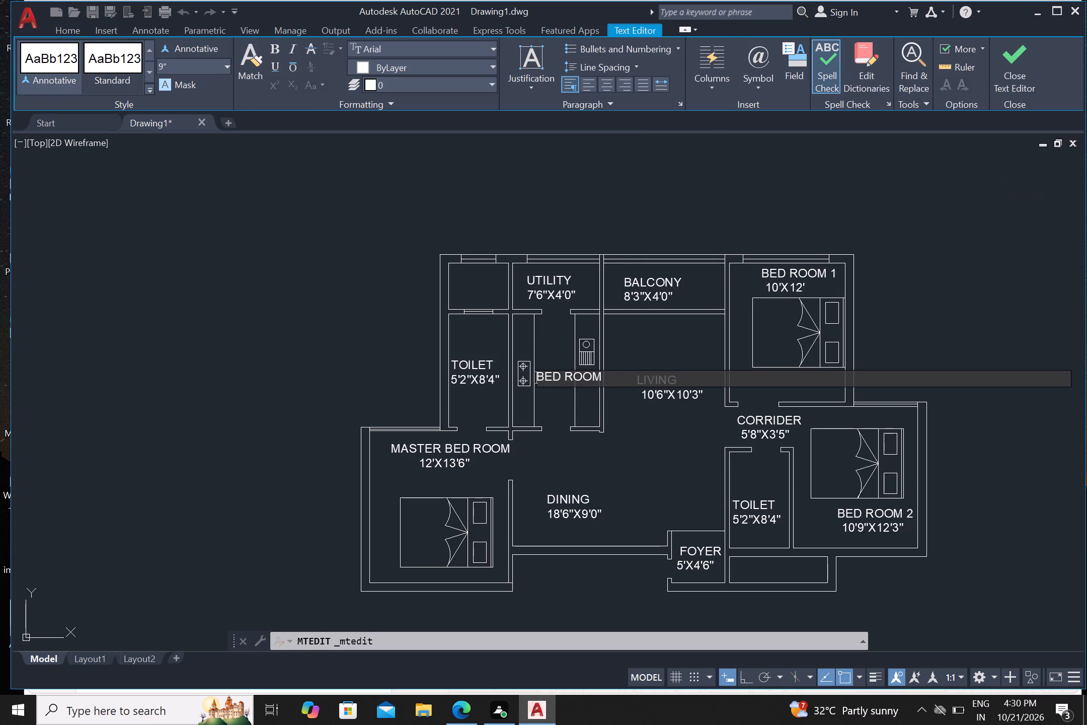
left_click(612, 377)
key("BackSpace")
key("BackSpace")
key("BackSpace")
key("BackSpace")
key("BackSpace")
key("BackSpace")
key("BackSpace")
key("BackSpace")
type("KITCHEN")
Add the size 7'6"X9'9" on a second line under the KITCHEN label.
key("Return")
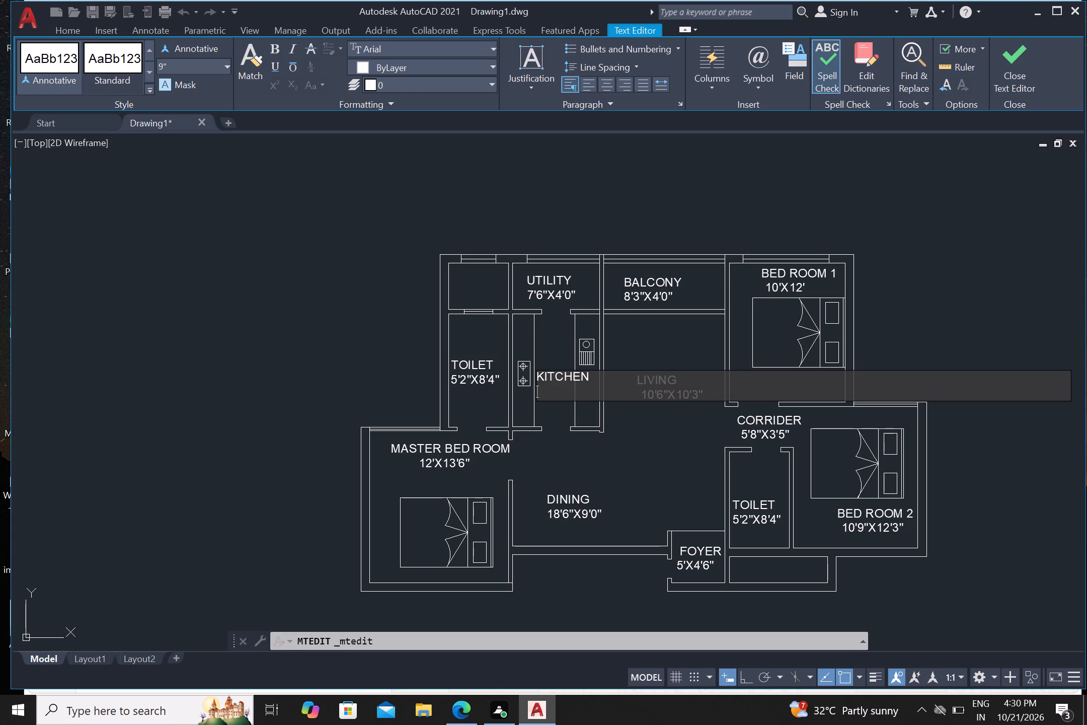
type("7'6")
key("shift+quotedbl")
key("x")
type("9'9")
key("shift+quotedbl")
left_click(626, 479)
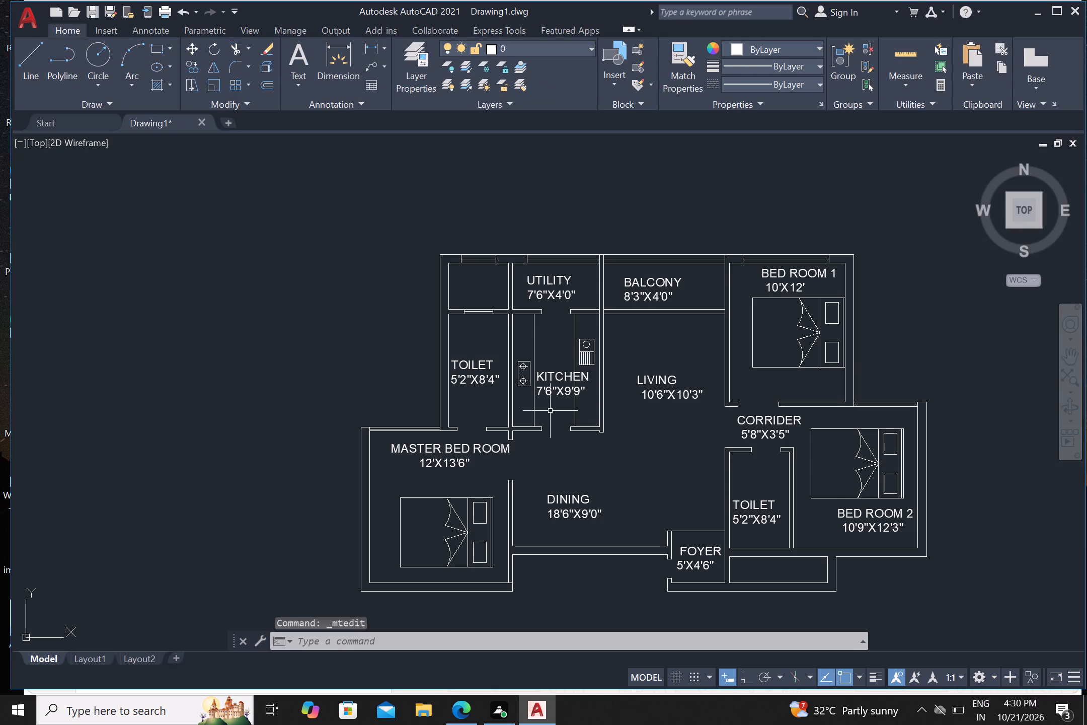
Rotate the KITCHEN label to run vertically between the counters, with Ortho on and the base point at the label's middle.
left_click(555, 387)
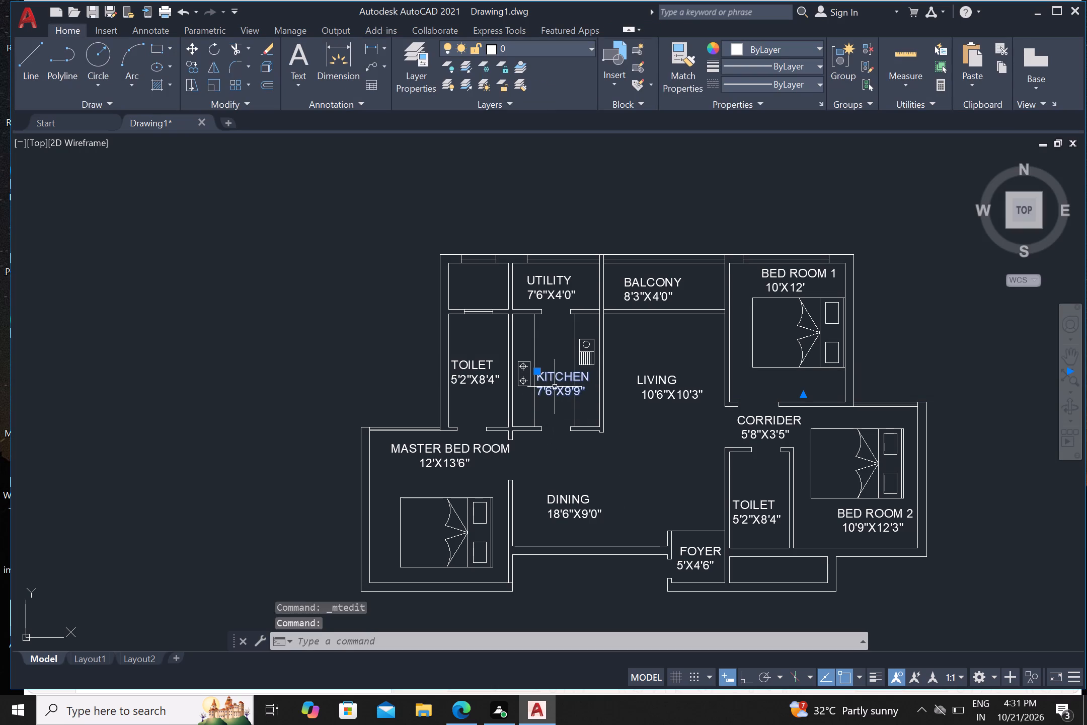
type("RO")
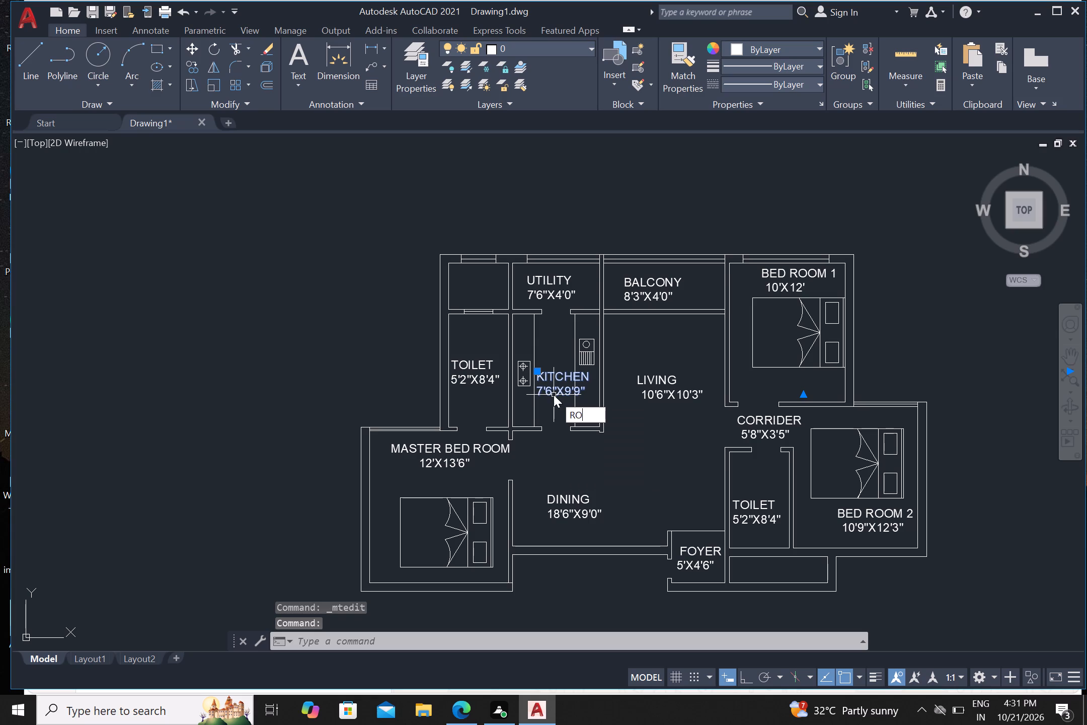
left_click(646, 430)
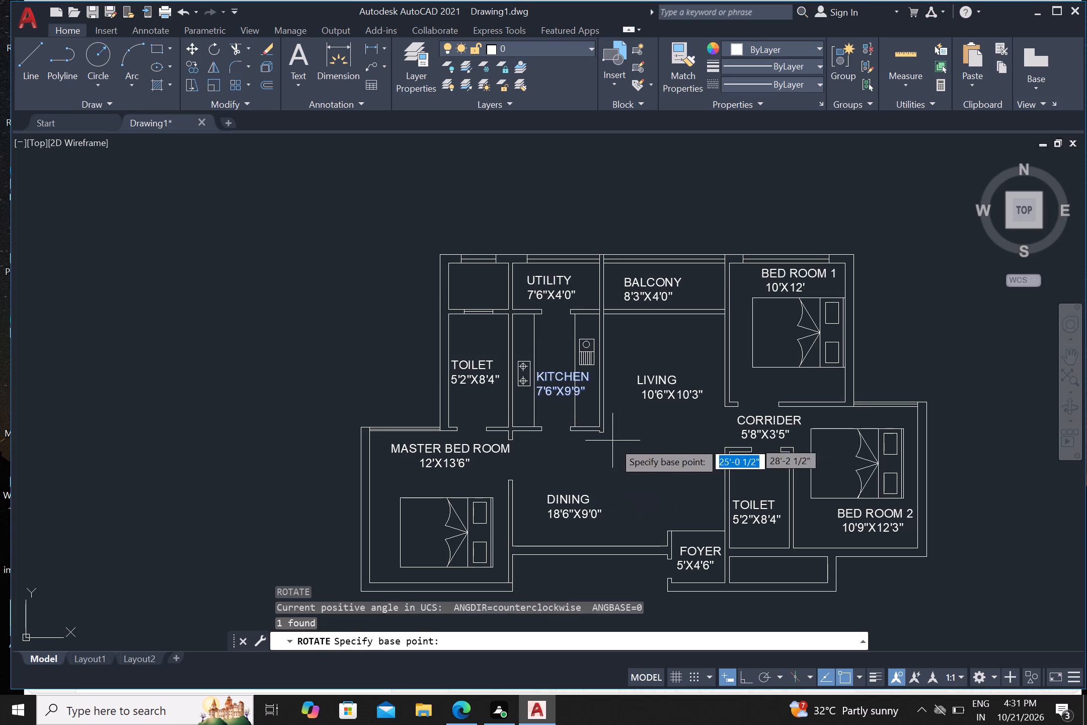
left_click(747, 678)
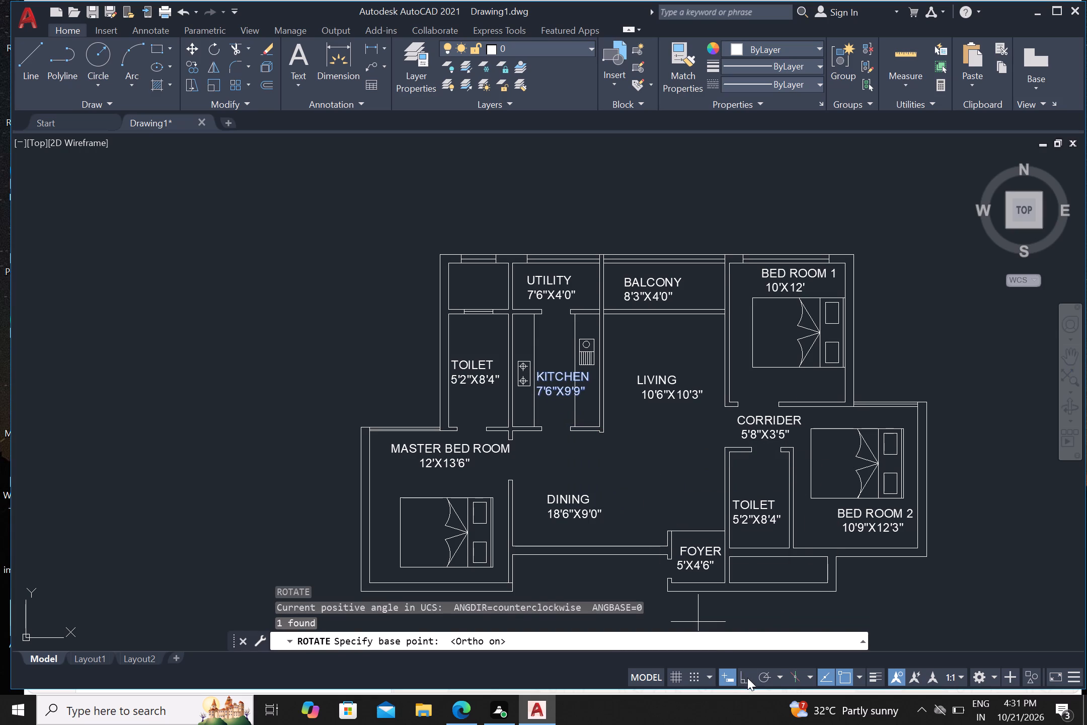
left_click(561, 388)
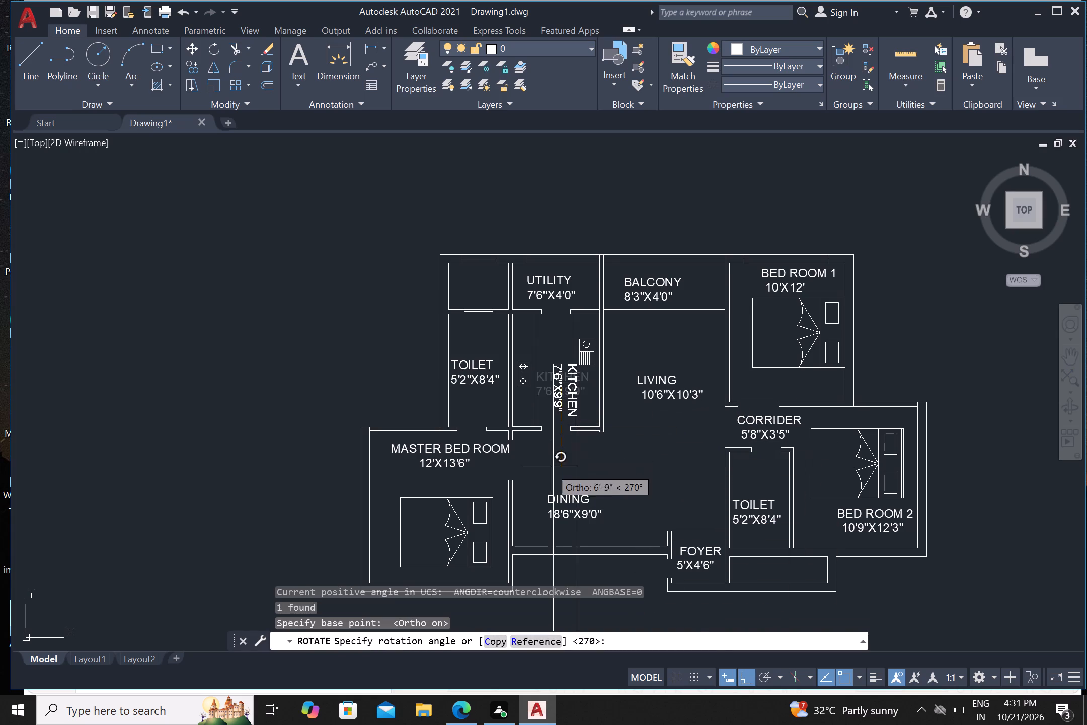
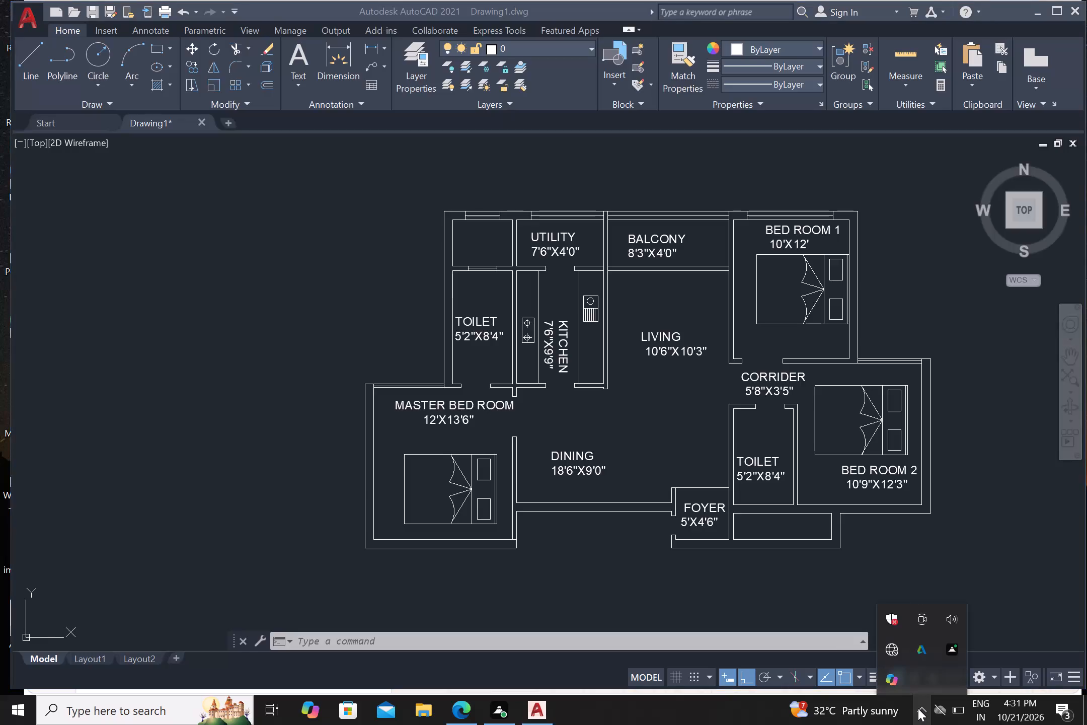
Hatch the wall areas along the dining, foyer, toilet beside Bed Room 2, Bed Room 2 and Bed Room 1.
left_click(609, 585)
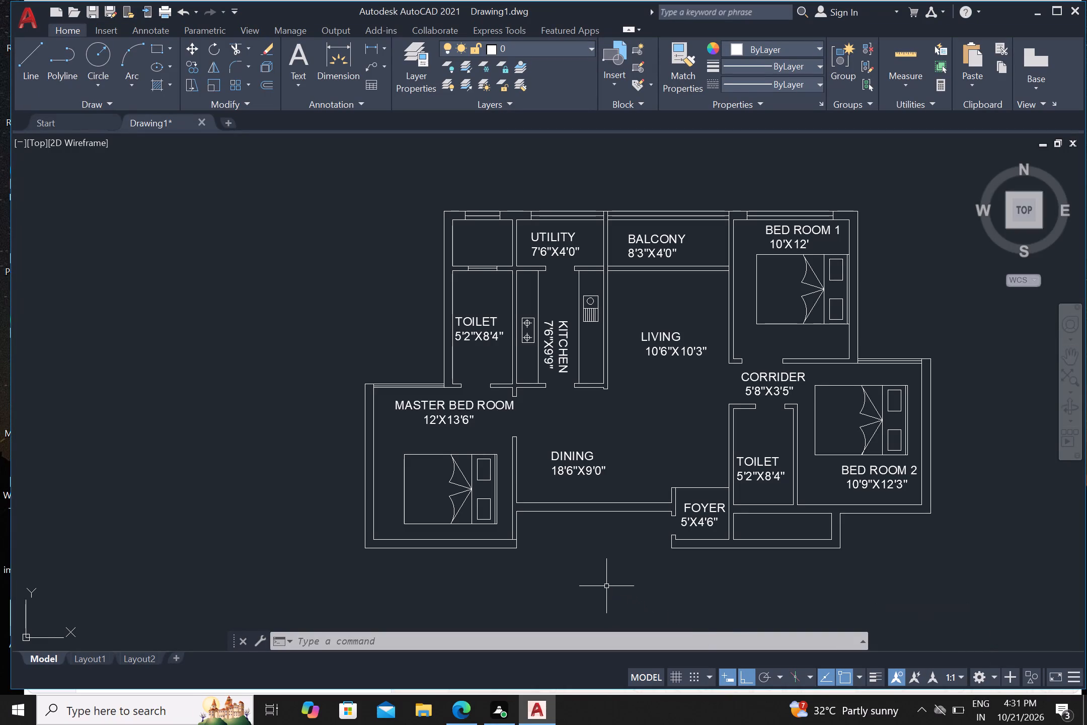
middle_click_drag(533, 571, 496, 559)
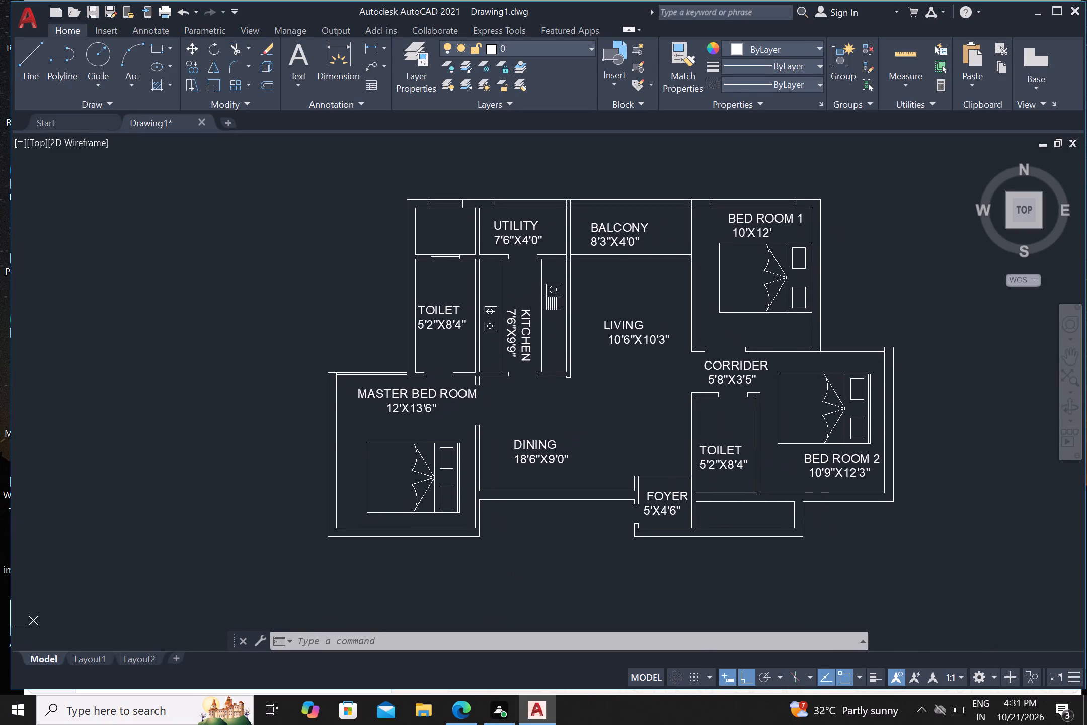
key("h")
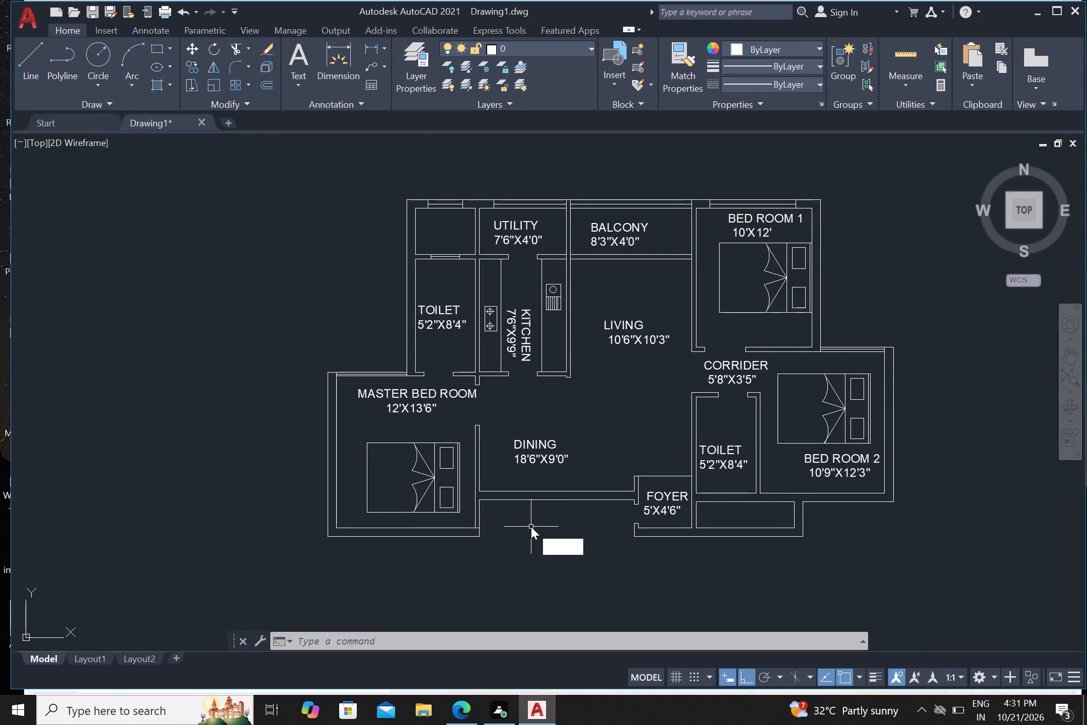
key("Return")
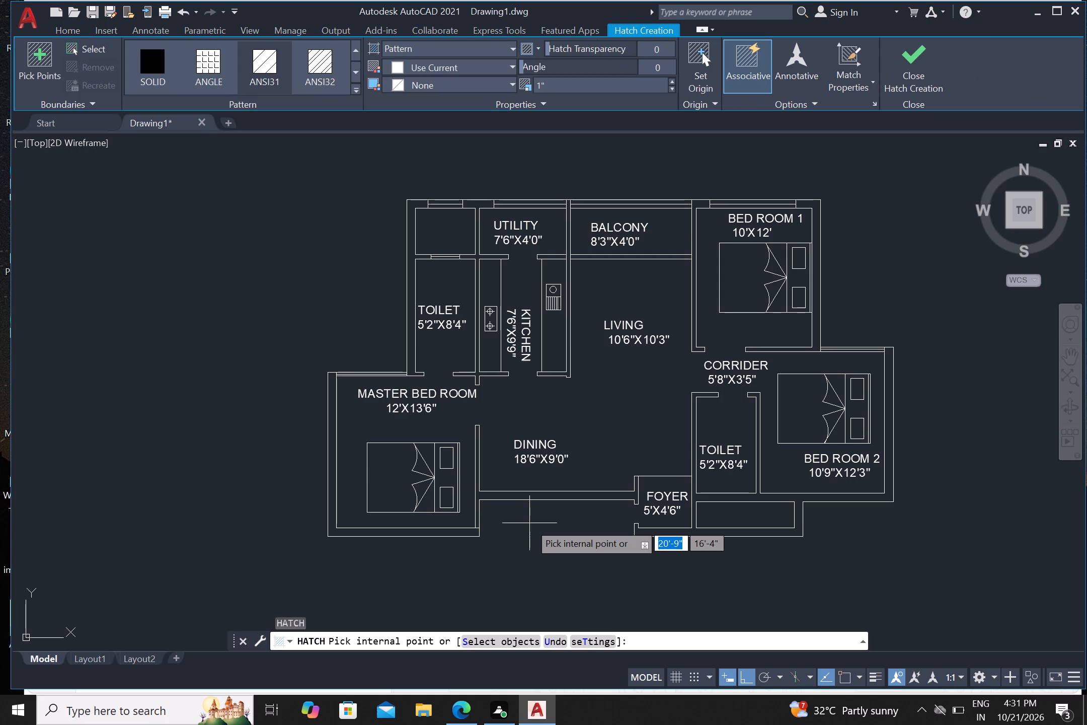
left_click(550, 497)
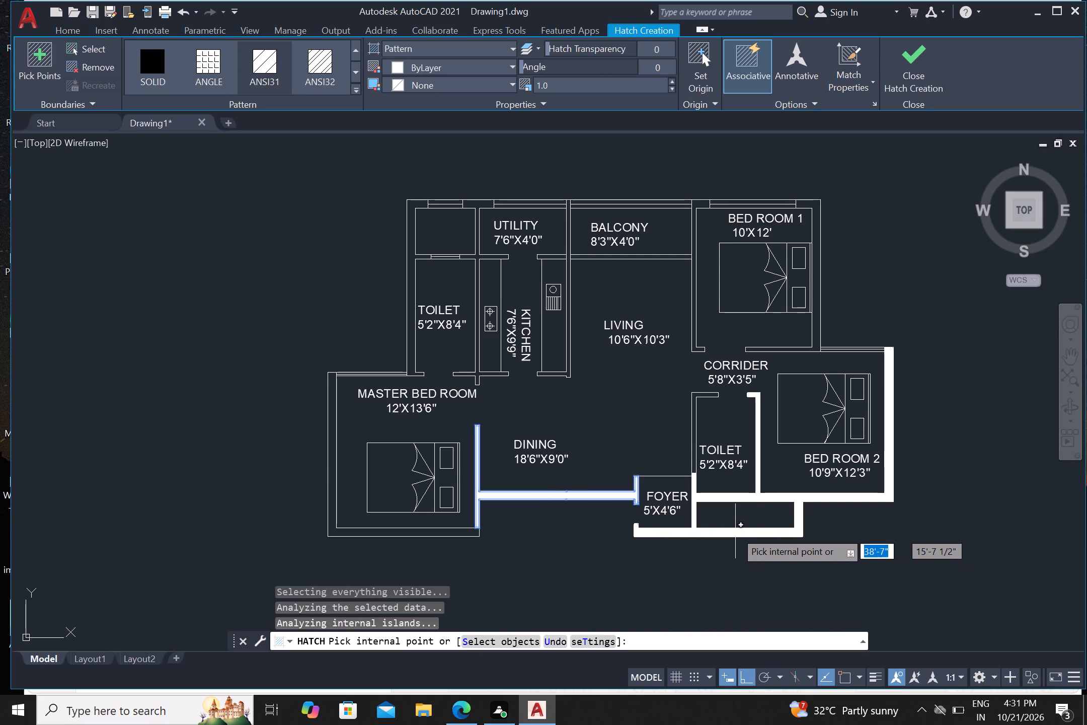
left_click(735, 533)
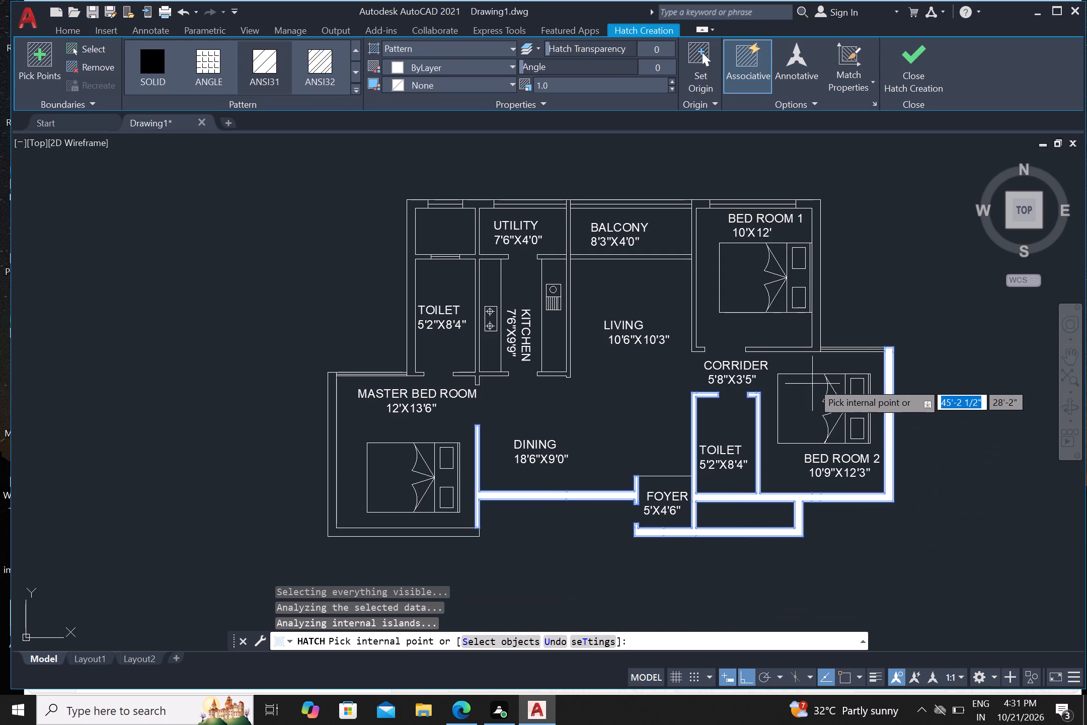
scroll(808, 343, "up", 4)
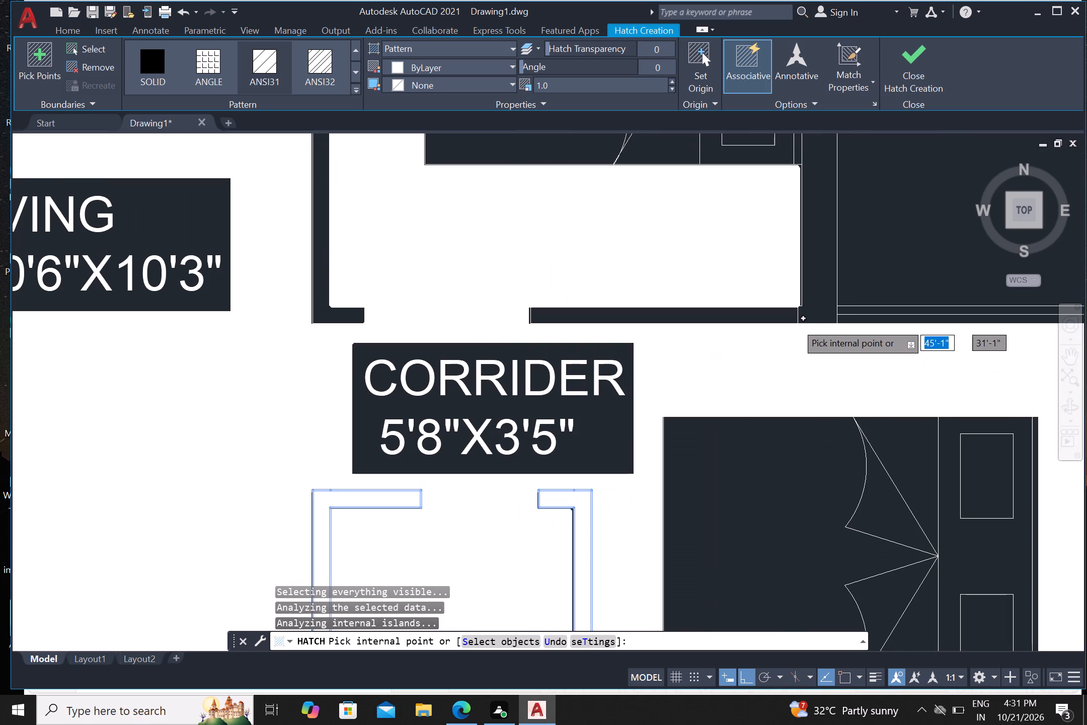
left_click(791, 320)
Add to the hatch the outer wall of the toilet beside the kitchen, the toilet–utility wall and the utility–balcony wall.
scroll(802, 318, "down", 2)
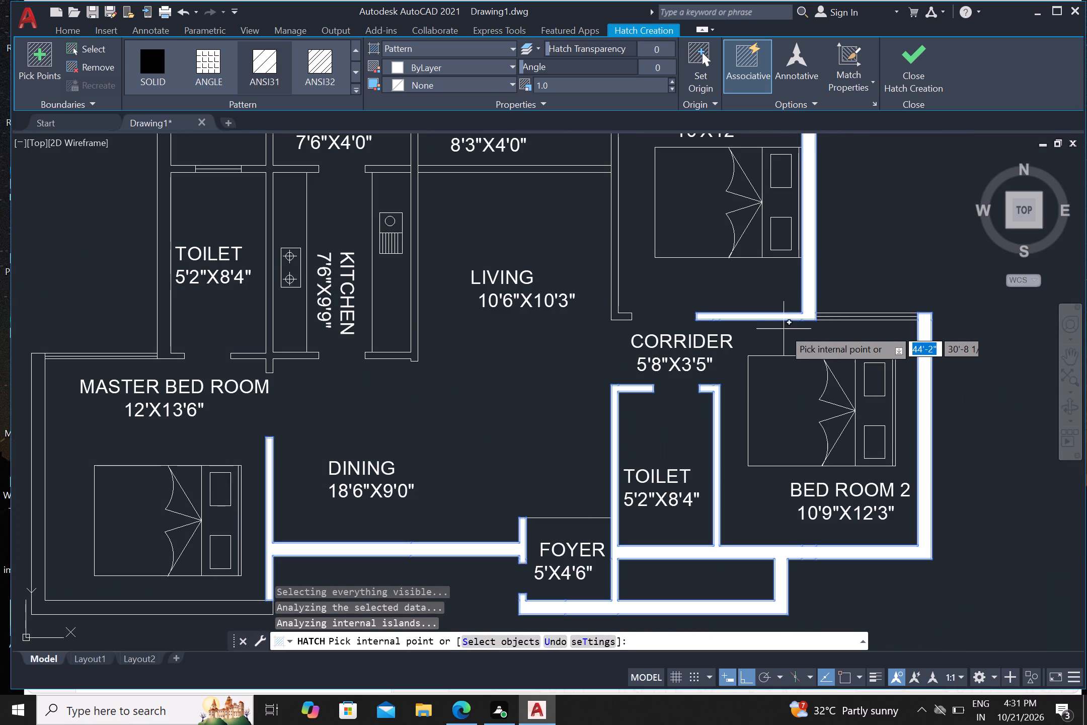
scroll(786, 329, "down", 1)
scroll(733, 322, "down", 4)
scroll(661, 317, "up", 4)
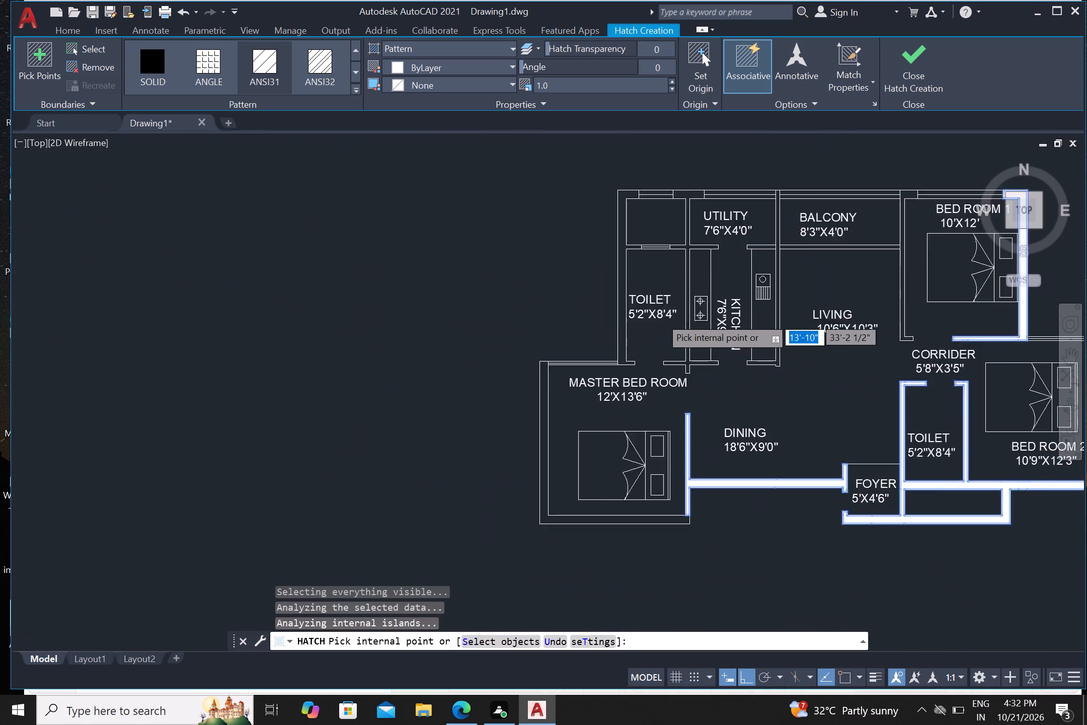
left_click(598, 327)
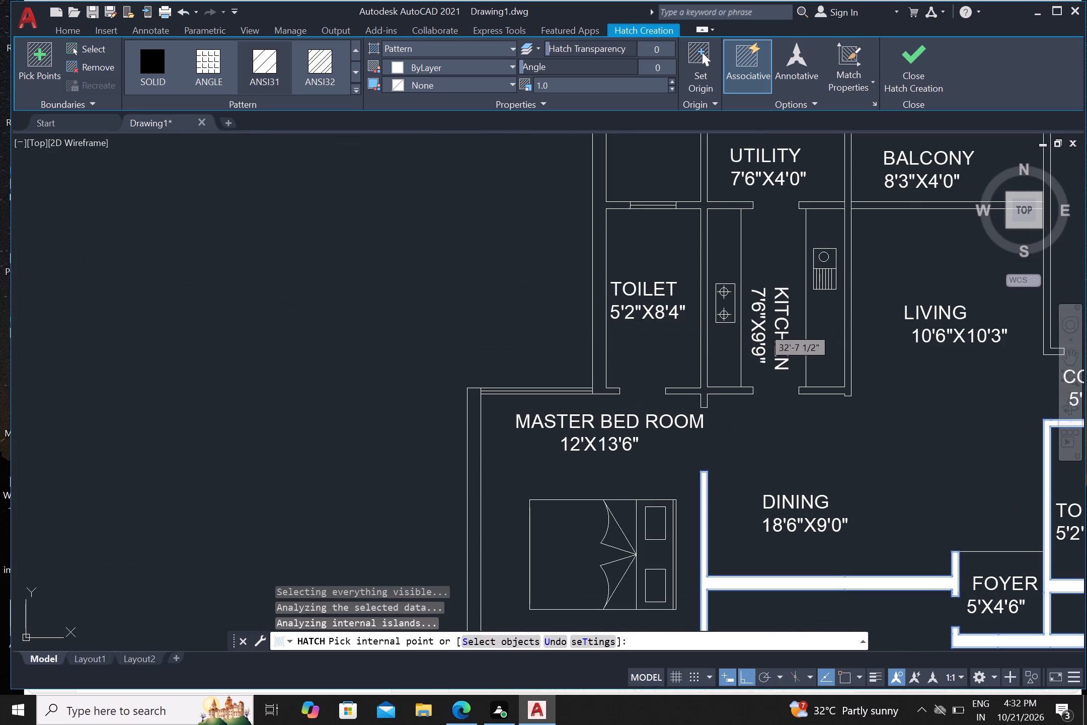
scroll(598, 326, "down", 2)
scroll(637, 251, "up", 3)
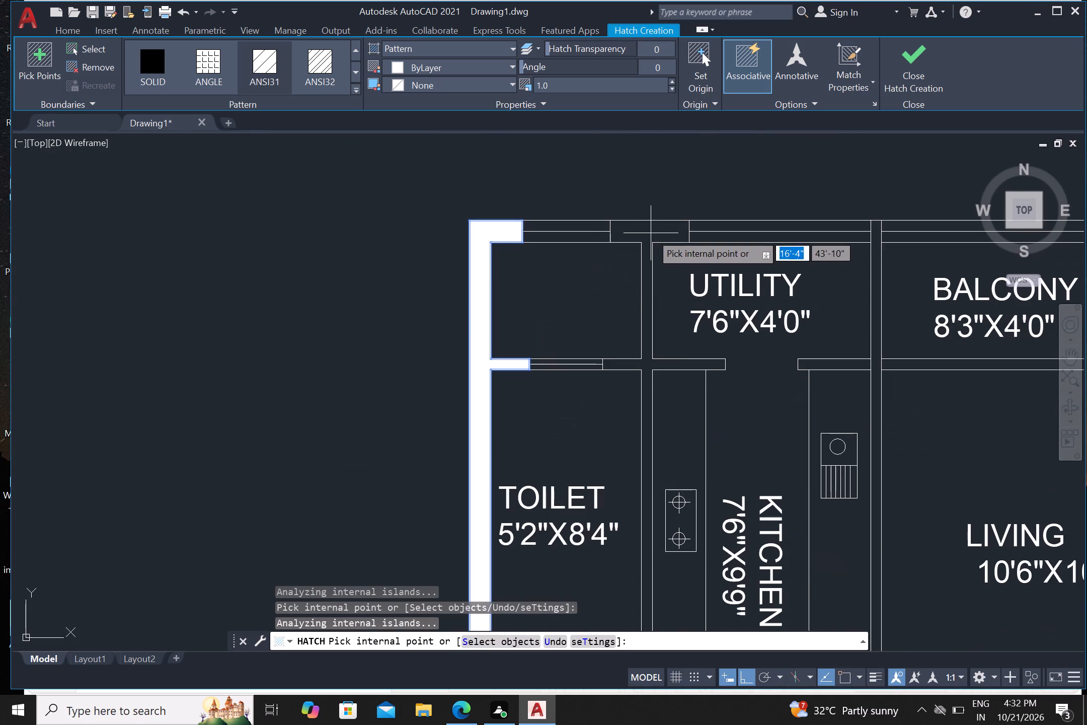
left_click(649, 232)
scroll(647, 234, "down", 3)
scroll(687, 238, "up", 4)
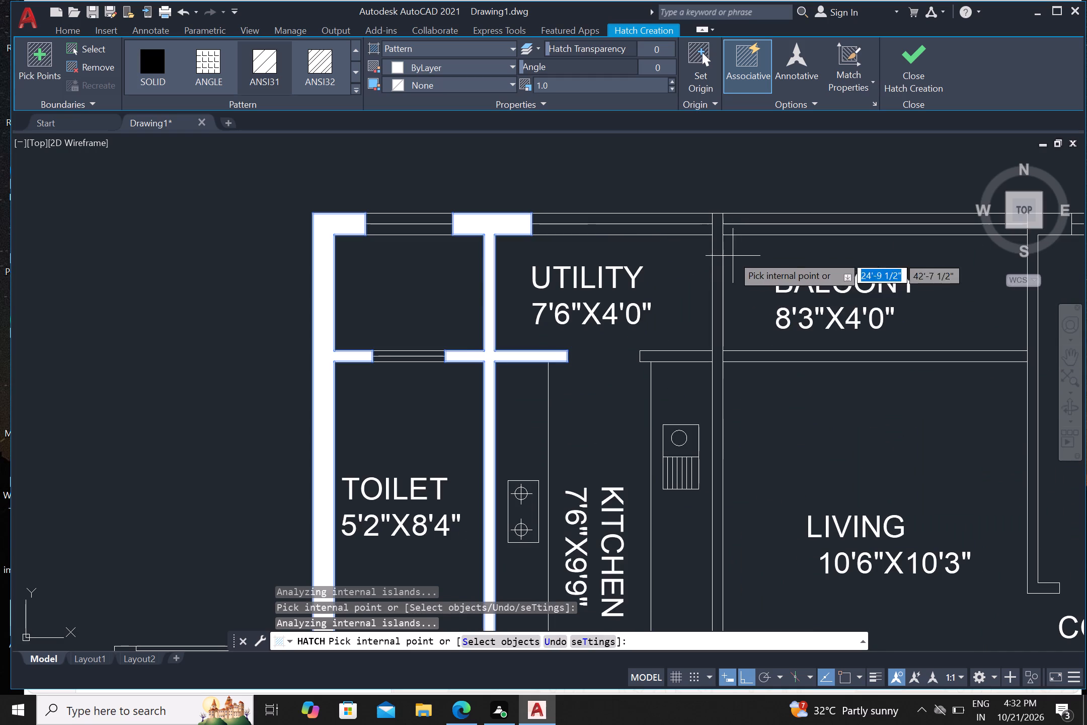
scroll(699, 253, "up", 2)
left_click(729, 273)
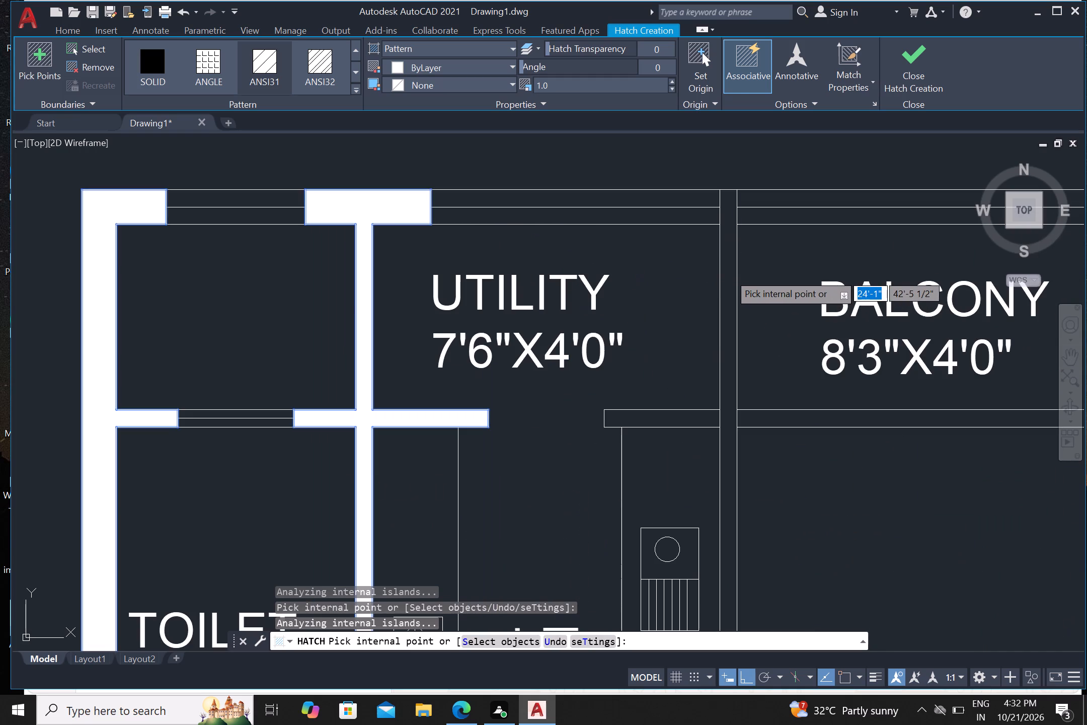